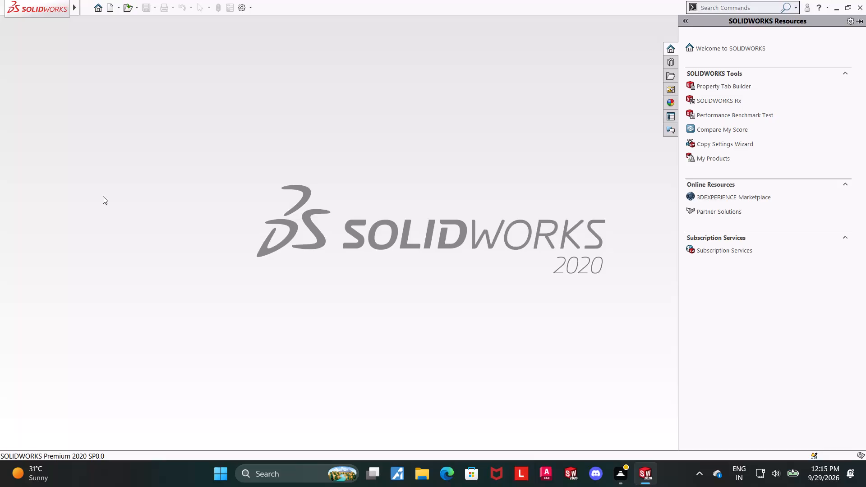
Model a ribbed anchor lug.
Create a new part document.
{"action": "left_click", "coordinate": [111, 12]}
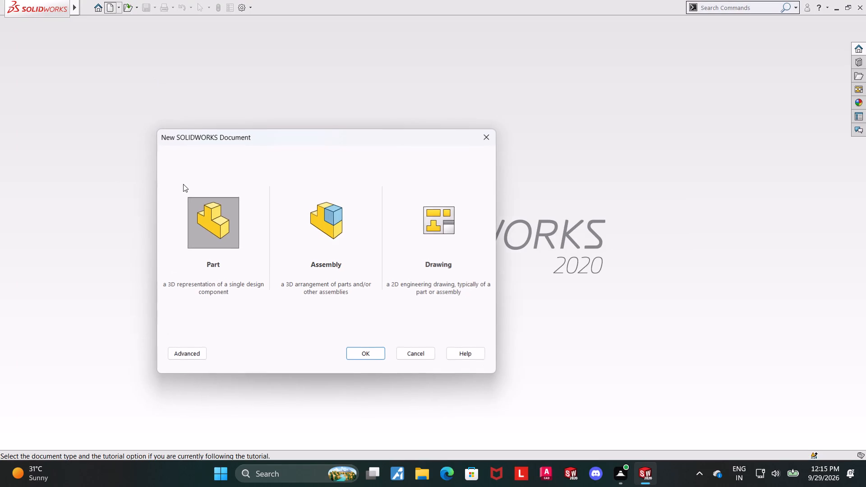
{"action": "left_click", "coordinate": [203, 204]}
{"action": "double_click", "coordinate": [210, 221]}
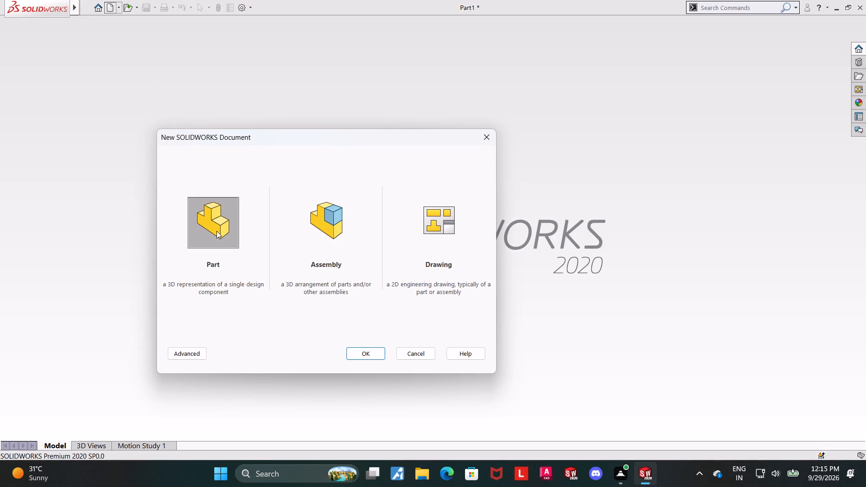
Start a sketch on the Top Plane and draw a center rectangle about 152 mm wide, centred on the origin.
{"action": "left_click", "coordinate": [69, 174]}
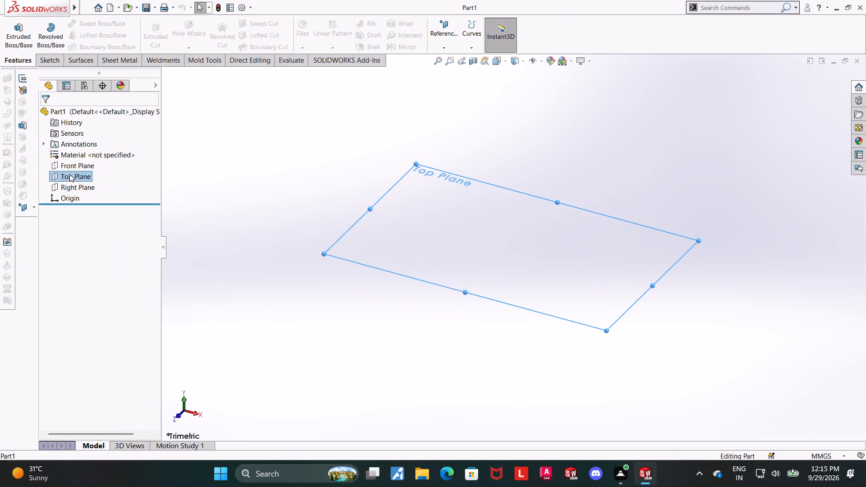
{"action": "left_click", "coordinate": [77, 161]}
{"action": "left_click", "coordinate": [83, 34]}
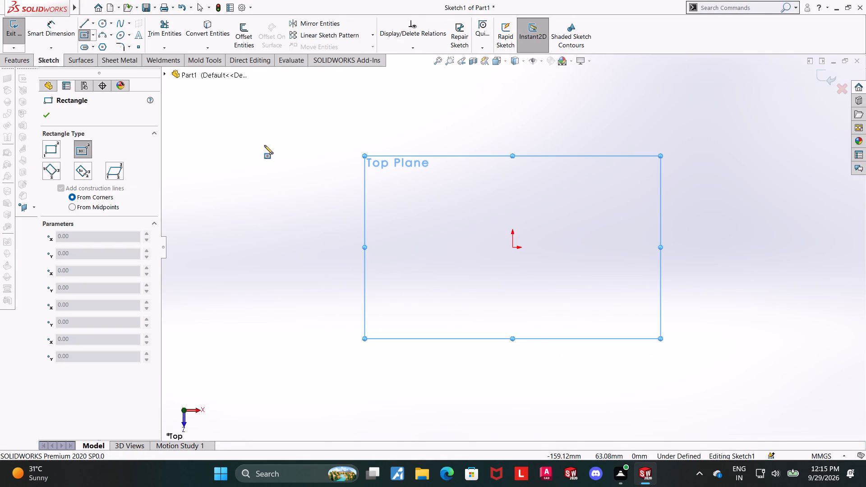
{"action": "left_click", "coordinate": [512, 249]}
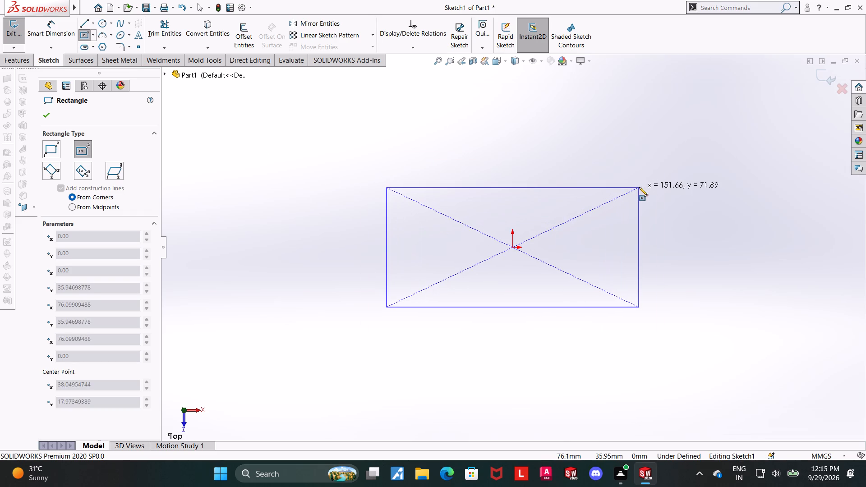
{"action": "left_click", "coordinate": [639, 182]}
{"action": "key", "text": "Escape"}
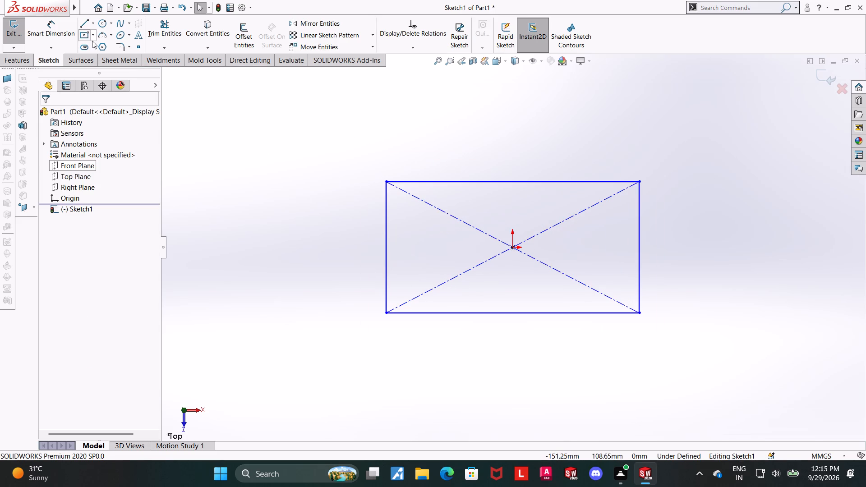
Dimension the rectangle to 70 mm wide and 60 mm high.
{"action": "left_click", "coordinate": [56, 31]}
{"action": "left_click", "coordinate": [422, 181]}
{"action": "left_click", "coordinate": [422, 162]}
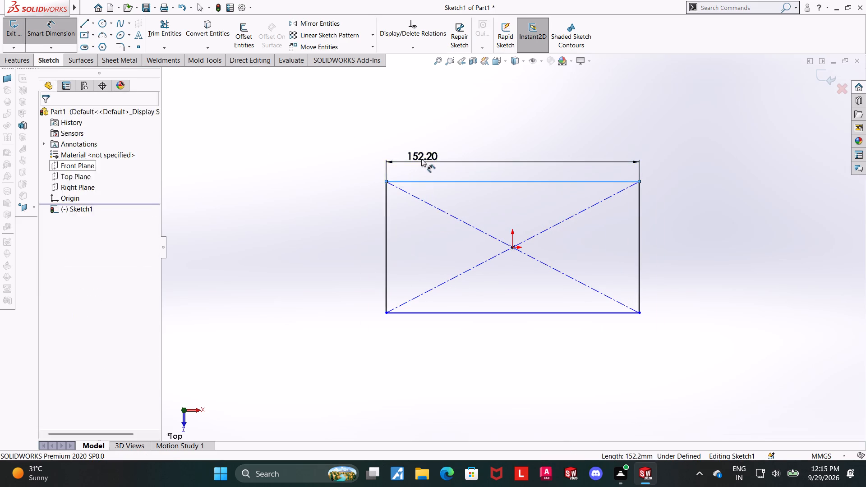
{"action": "type", "text": "70"}
{"action": "key", "text": "Return"}
{"action": "key", "text": "Escape"}
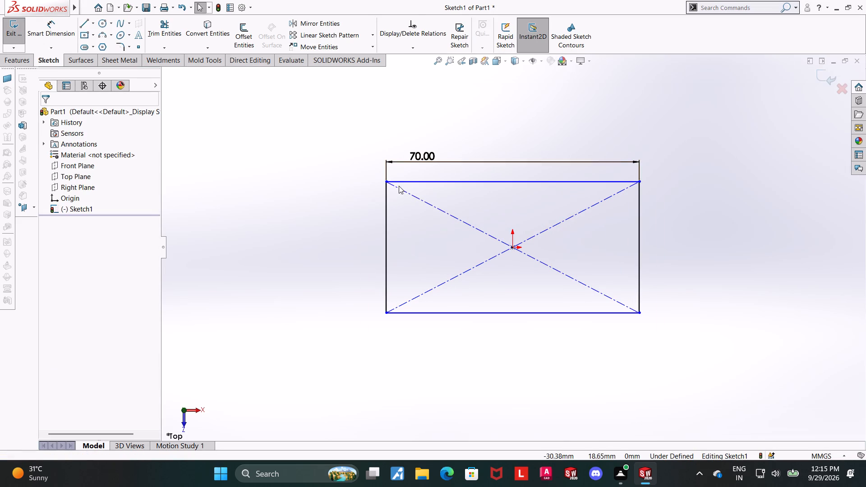
{"action": "left_click", "coordinate": [55, 37]}
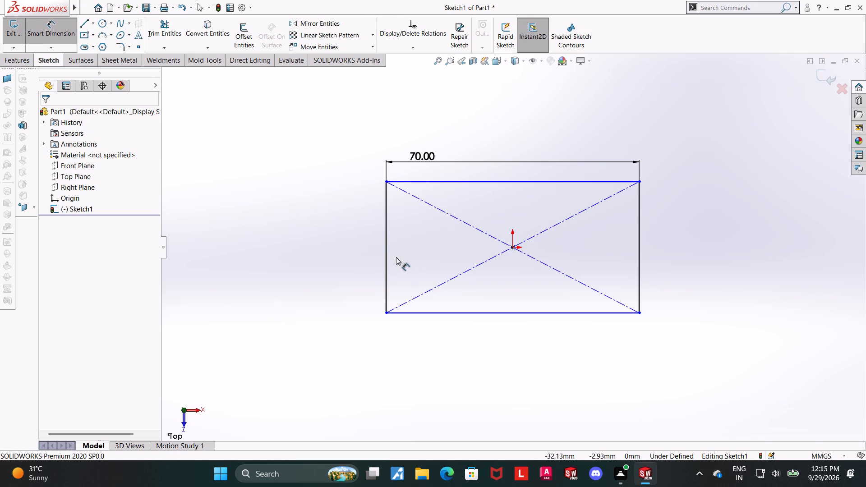
{"action": "left_click", "coordinate": [387, 250]}
{"action": "left_click", "coordinate": [345, 248]}
{"action": "type", "text": "60"}
{"action": "key", "text": "Return"}
{"action": "key", "text": "Escape"}
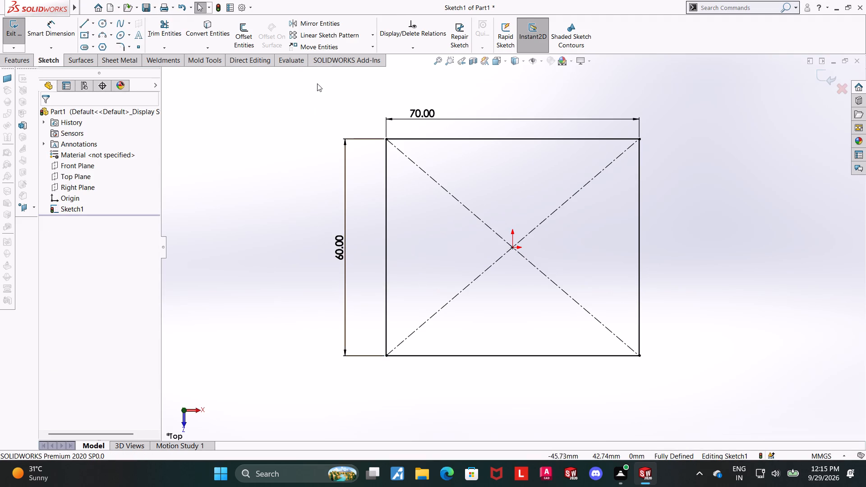
Draw a vertical centerline through the origin, joining the midpoints of the rectangle's top and bottom edges.
{"action": "left_click", "coordinate": [96, 25]}
{"action": "left_click", "coordinate": [92, 44]}
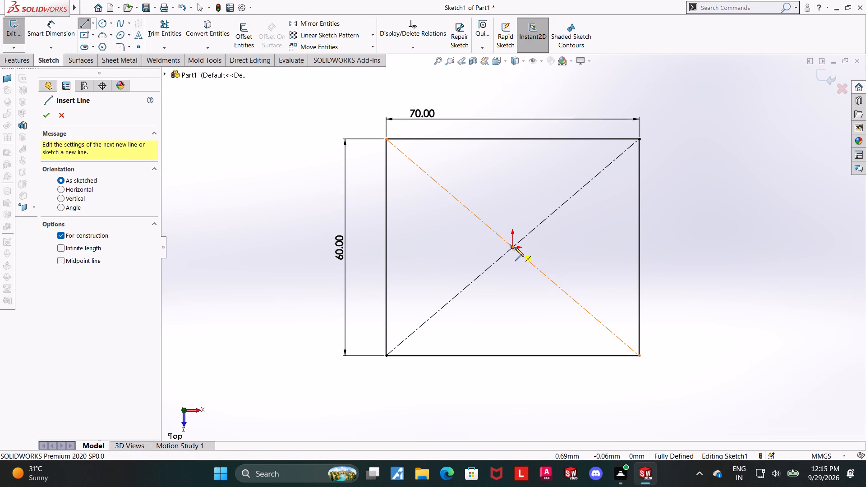
{"action": "left_click", "coordinate": [512, 139]}
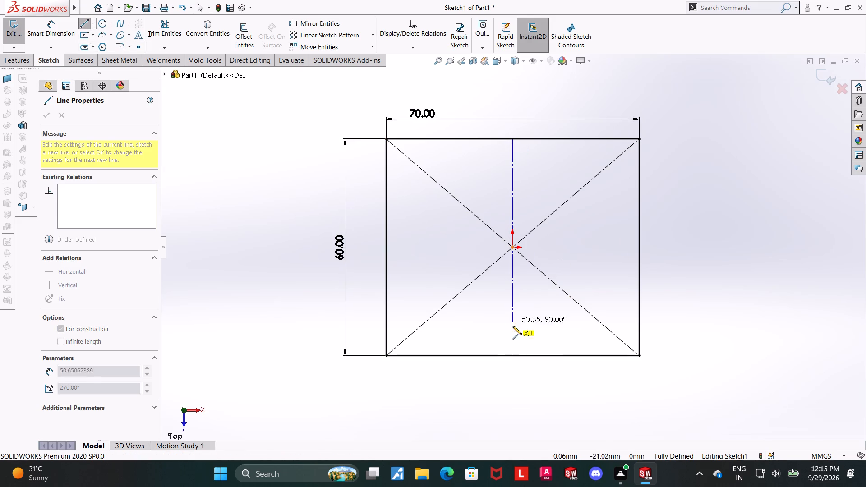
{"action": "left_click", "coordinate": [512, 356]}
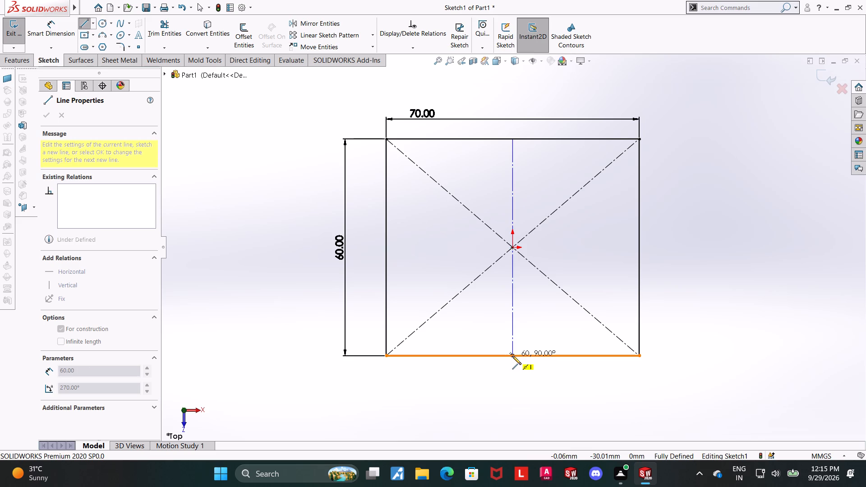
{"action": "key", "text": "Escape"}
{"action": "key", "text": "Escape"}
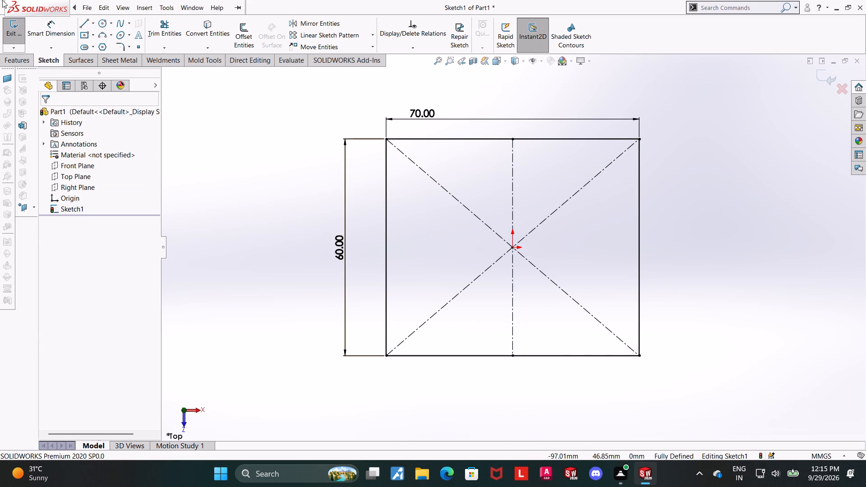
Sketch a circle inside the rectangle near its upper-left corner and dimension its diameter to 12 mm.
{"action": "left_click", "coordinate": [104, 23]}
{"action": "left_click", "coordinate": [416, 175]}
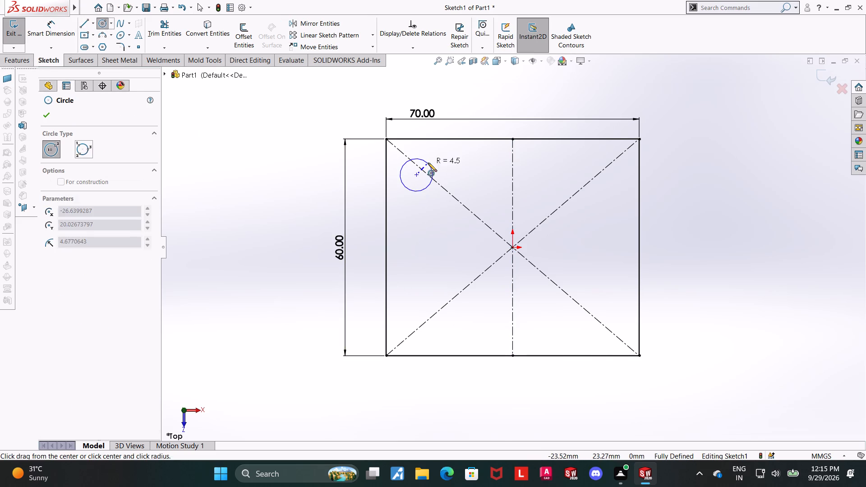
{"action": "left_click", "coordinate": [428, 163]}
{"action": "key", "text": "Escape"}
{"action": "left_click", "coordinate": [57, 27]}
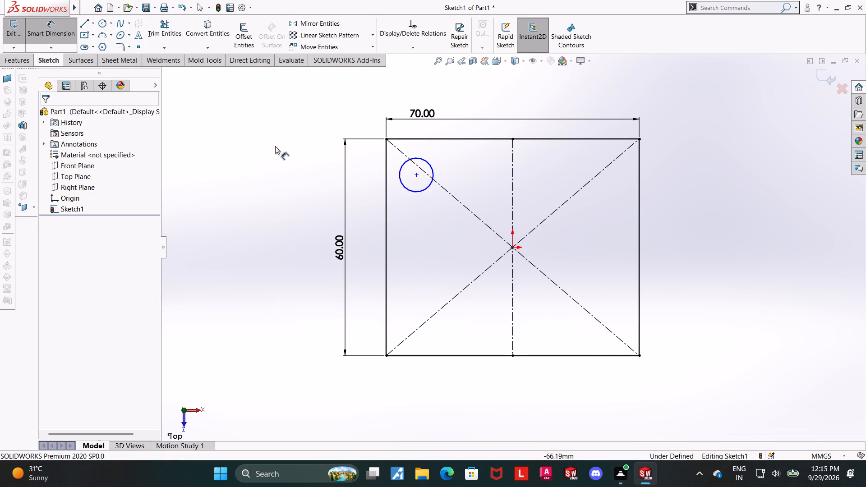
{"action": "left_click", "coordinate": [417, 191]}
{"action": "left_click", "coordinate": [419, 211]}
{"action": "type", "text": "12"}
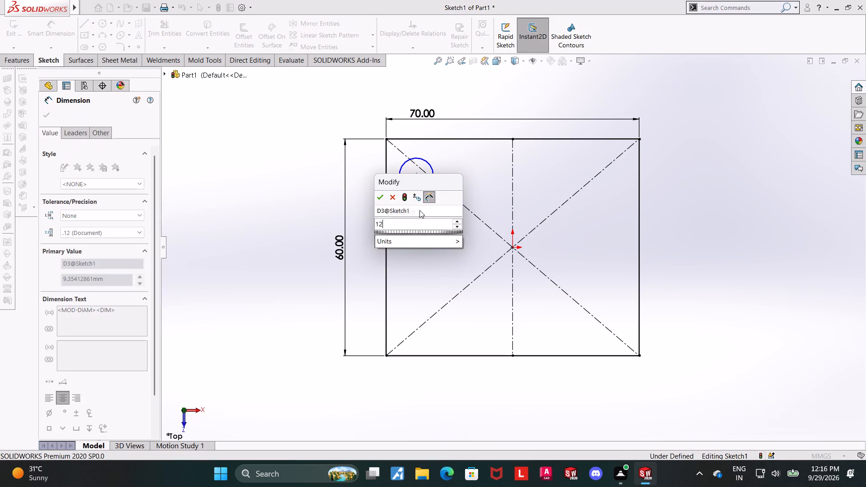
{"action": "key", "text": "Return"}
{"action": "key", "text": "Escape"}
Locate the circle's center 15 mm from the rectangle's left edge and 15 mm from its top edge.
{"action": "left_click", "coordinate": [43, 28]}
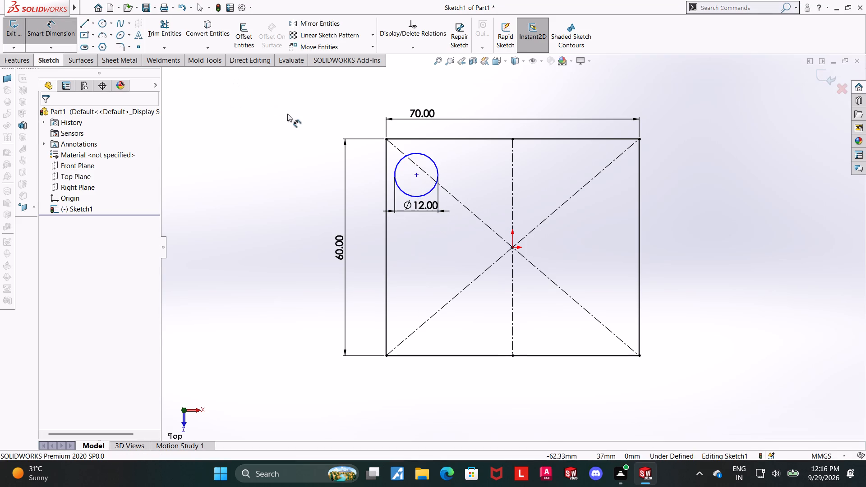
{"action": "left_click", "coordinate": [419, 175]}
{"action": "left_click", "coordinate": [387, 163]}
{"action": "left_click", "coordinate": [402, 230]}
{"action": "type", "text": "15"}
{"action": "key", "text": "Return"}
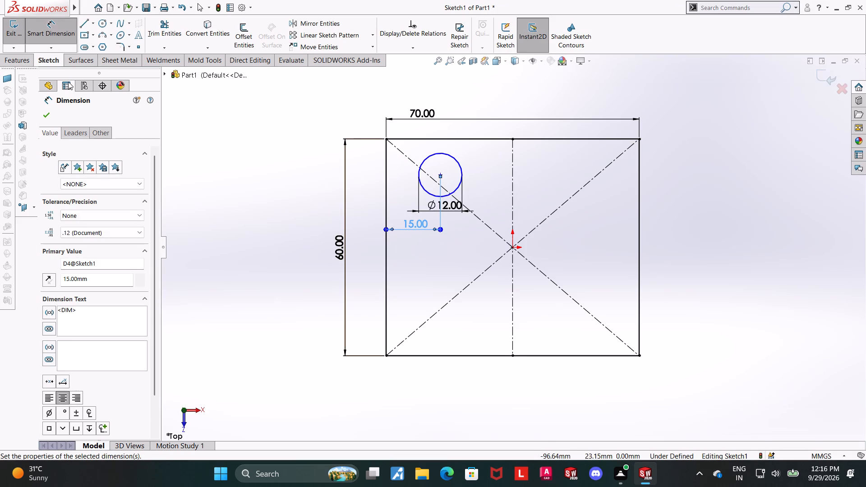
{"action": "left_click", "coordinate": [435, 139]}
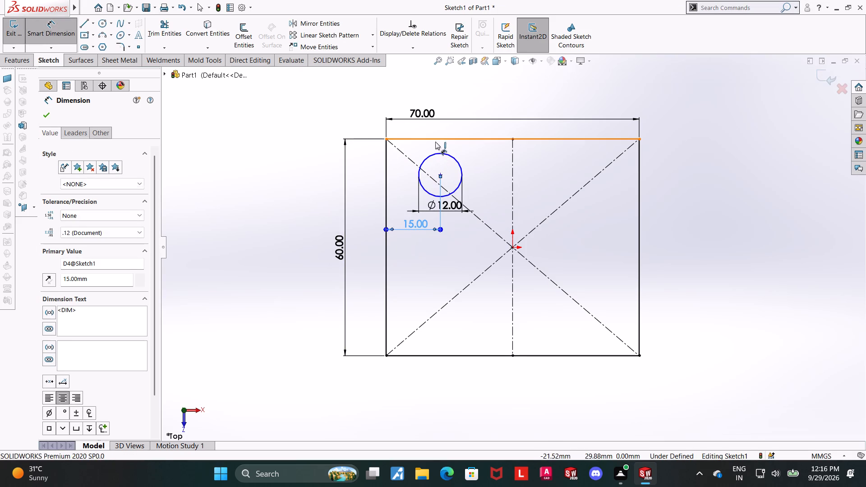
{"action": "left_click", "coordinate": [440, 175]}
{"action": "left_click", "coordinate": [373, 175]}
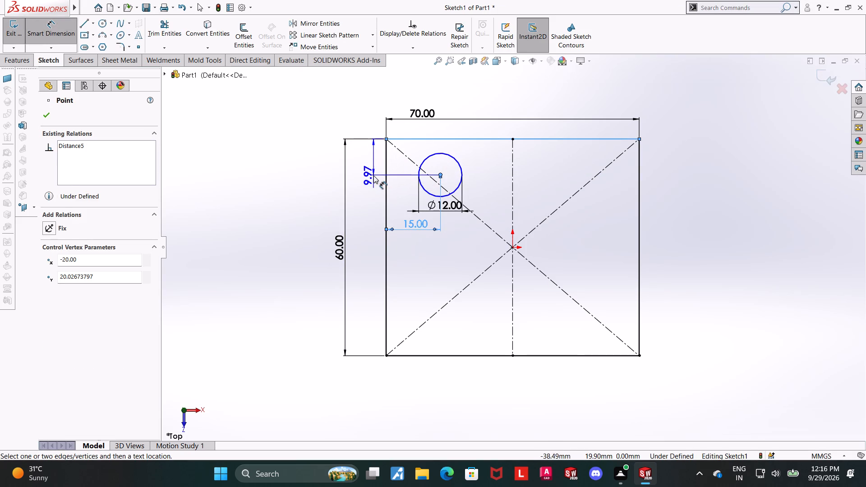
{"action": "type", "text": "15"}
{"action": "key", "text": "Return"}
{"action": "key", "text": "Escape"}
{"action": "key", "text": "Escape"}
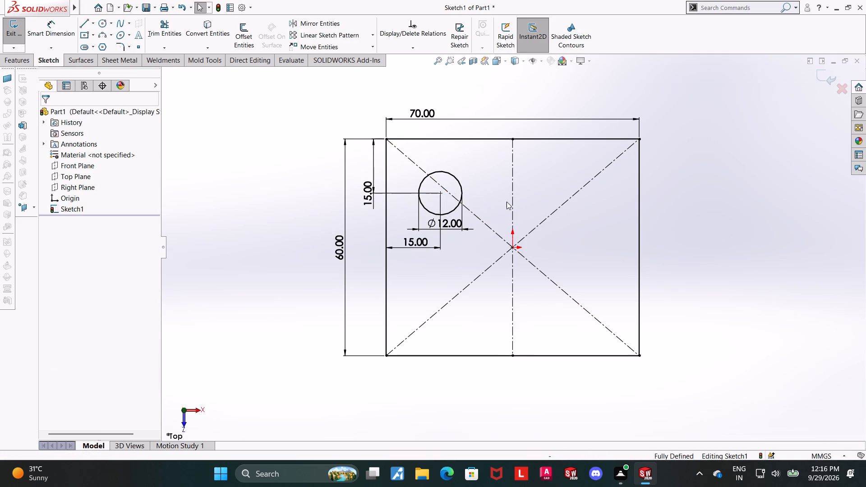
Mirror the 12 mm circle about the vertical centerline, keeping the original.
{"action": "scroll", "coordinate": [535, 233], "scroll_direction": "down", "scroll_amount": 2}
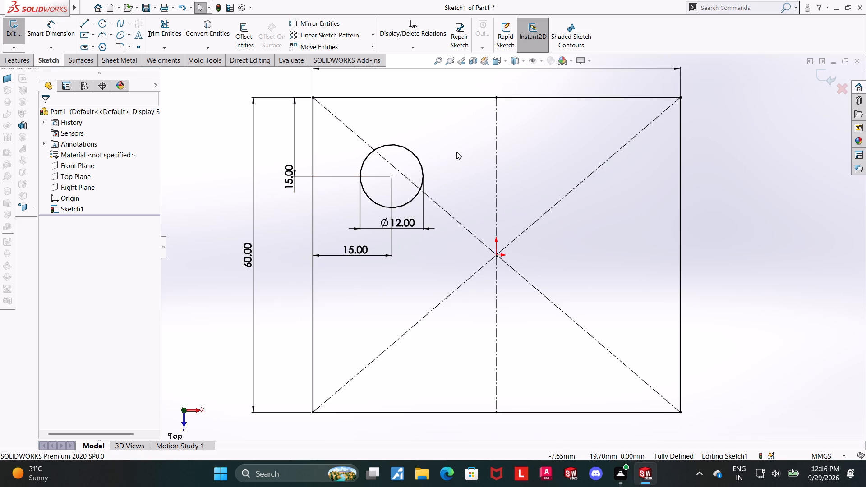
{"action": "scroll", "coordinate": [473, 168], "scroll_direction": "up", "scroll_amount": 2}
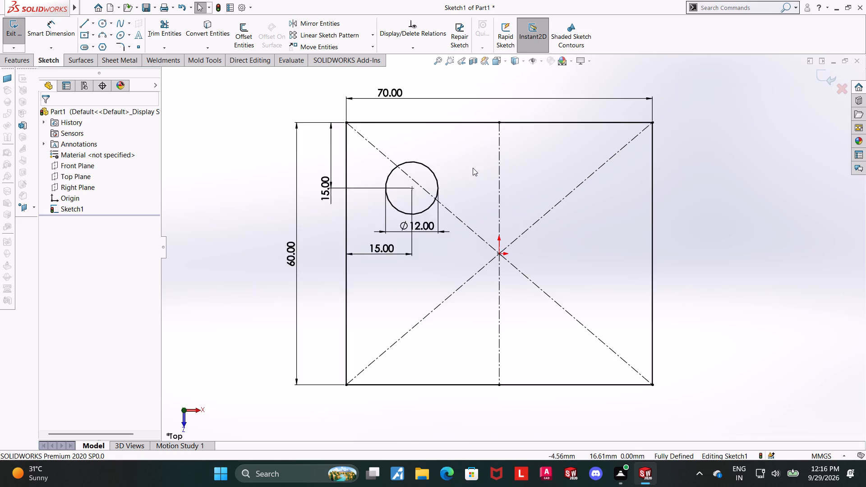
{"action": "scroll", "coordinate": [440, 219], "scroll_direction": "down", "scroll_amount": 2}
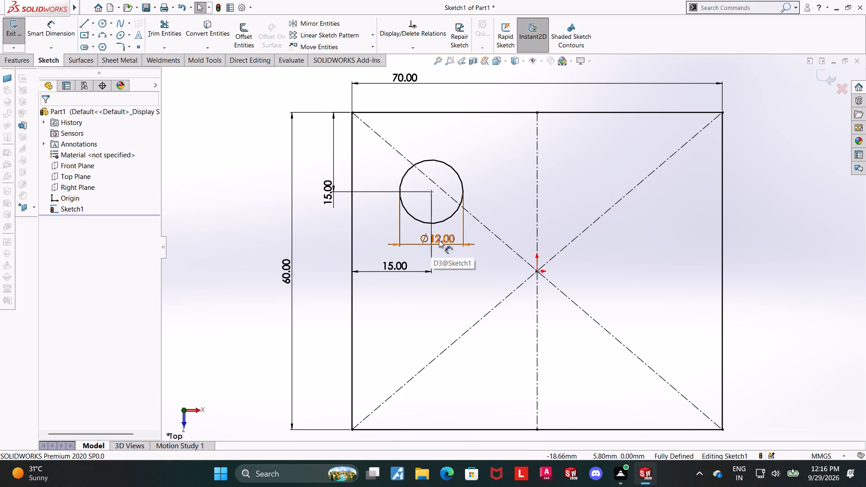
{"action": "left_click", "coordinate": [332, 20]}
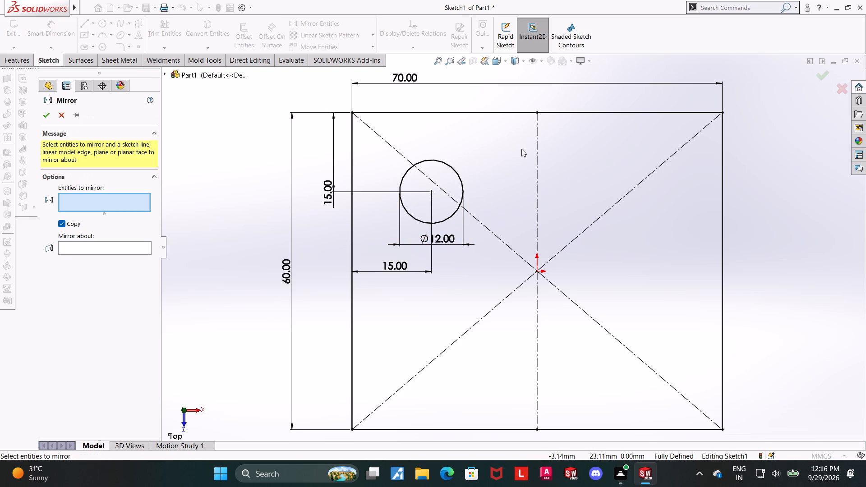
{"action": "left_click", "coordinate": [461, 177]}
{"action": "left_click", "coordinate": [90, 249]}
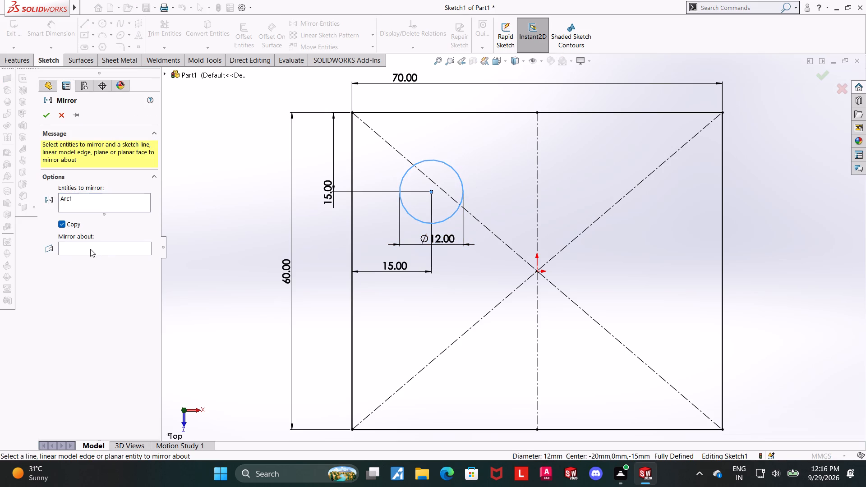
{"action": "left_click", "coordinate": [538, 215]}
{"action": "left_click", "coordinate": [46, 113]}
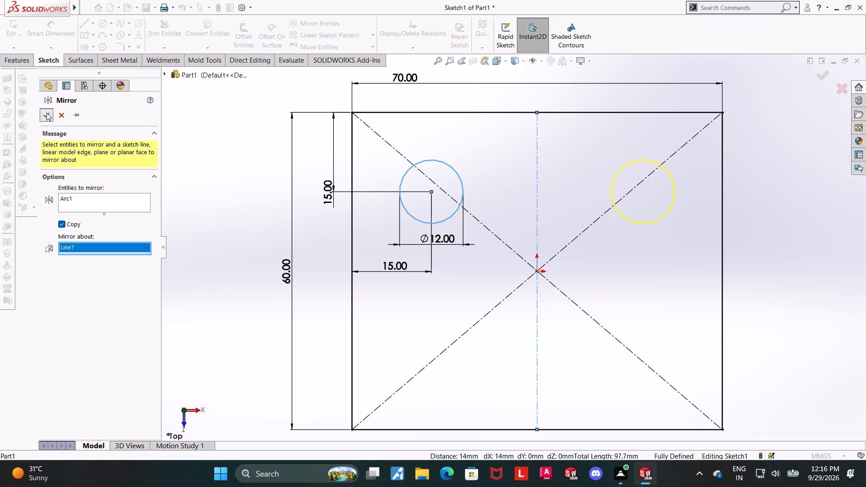
Draw a horizontal centerline through the origin, joining the midpoints of the rectangle's left and right edges.
{"action": "left_click", "coordinate": [96, 19]}
{"action": "left_click", "coordinate": [97, 50]}
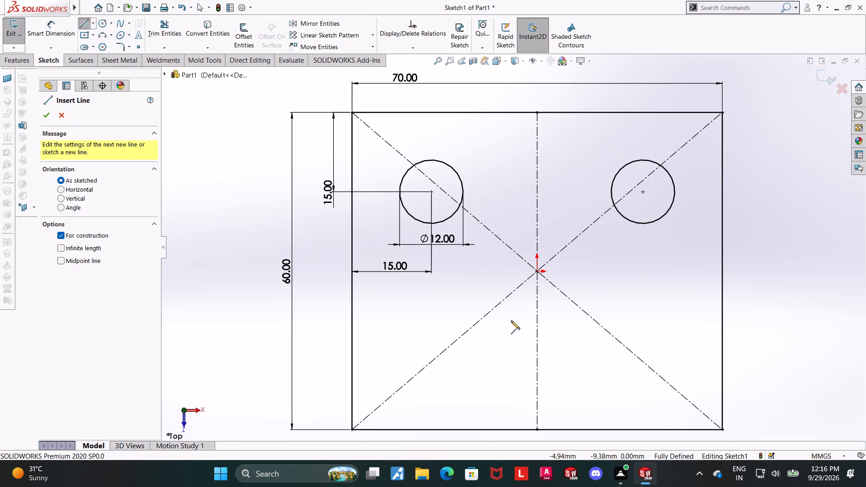
{"action": "left_click", "coordinate": [350, 271]}
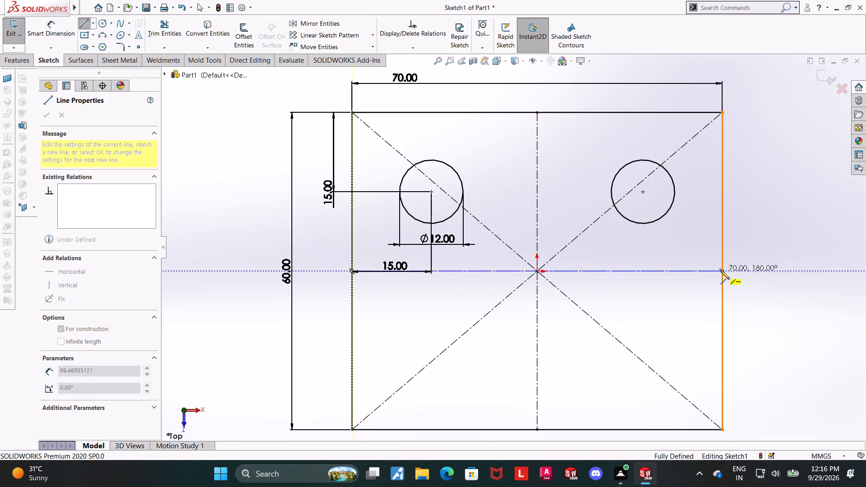
{"action": "left_click", "coordinate": [722, 271]}
{"action": "key", "text": "Escape"}
{"action": "key", "text": "Escape"}
Mirror the two upper circles about the horizontal centerline, keeping the originals, and exit the sketch.
{"action": "left_click", "coordinate": [325, 24]}
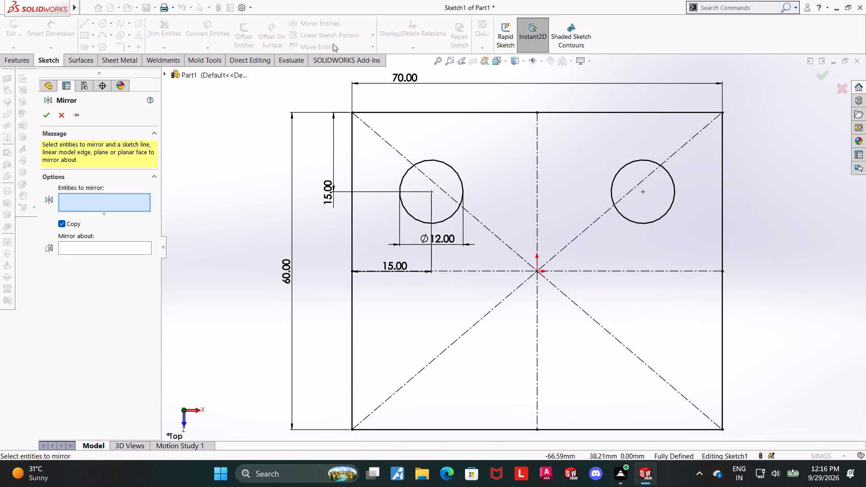
{"action": "left_click", "coordinate": [427, 161]}
{"action": "left_click", "coordinate": [636, 162]}
{"action": "left_click", "coordinate": [82, 261]}
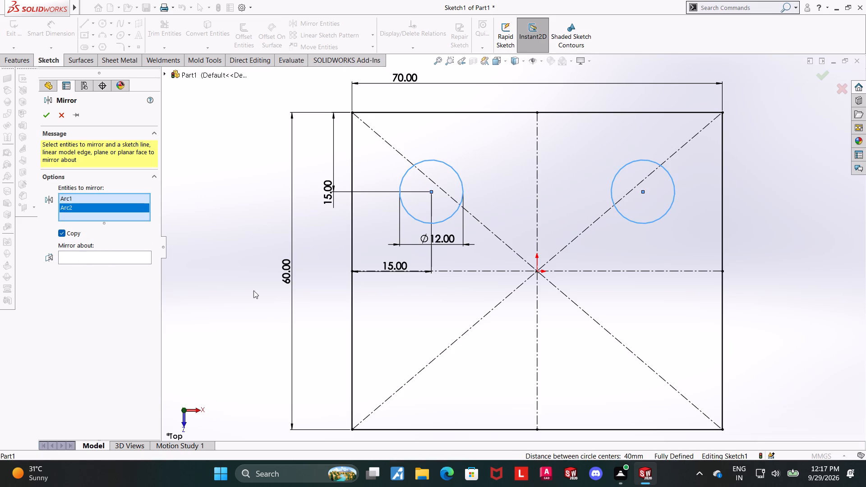
{"action": "left_click", "coordinate": [102, 255]}
{"action": "left_click", "coordinate": [443, 270]}
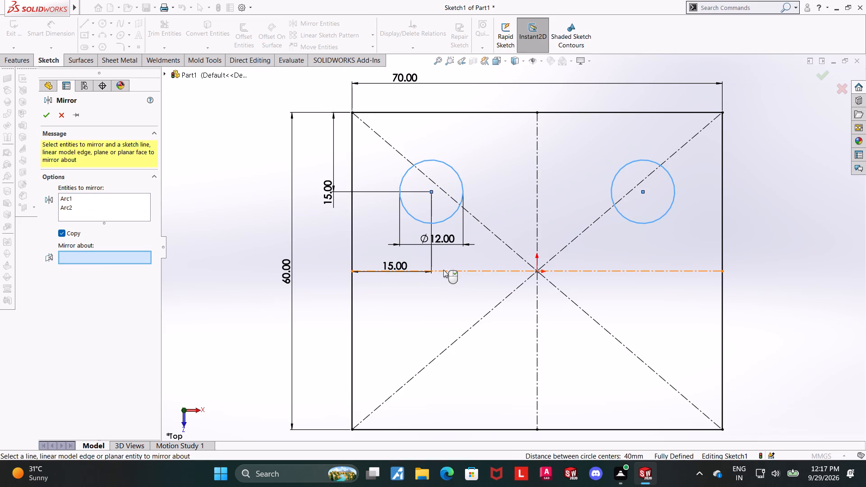
{"action": "left_click", "coordinate": [49, 122]}
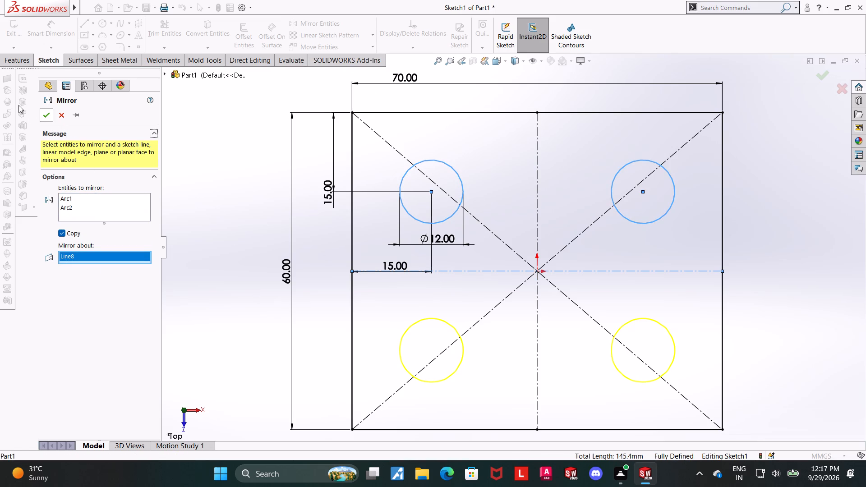
{"action": "left_click", "coordinate": [44, 111]}
{"action": "left_click", "coordinate": [14, 32]}
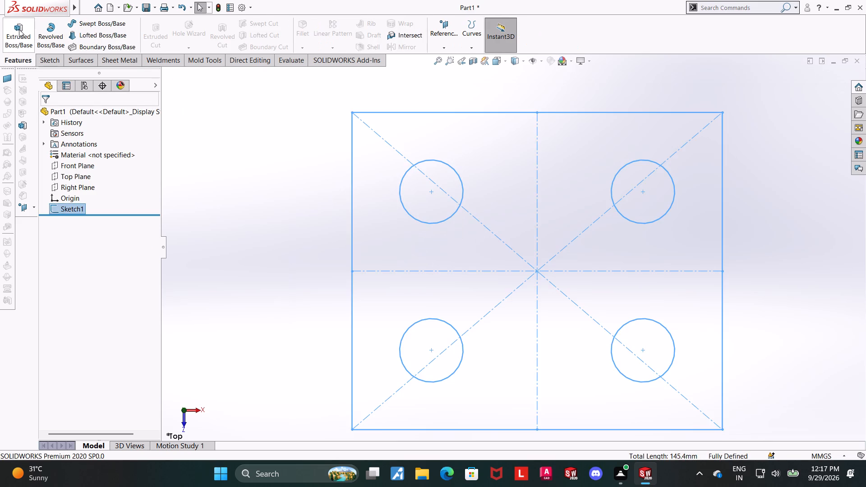
Extrude the plate sketch as a 7.5 mm thick blind boss from the sketch plane.
{"action": "left_click", "coordinate": [19, 29]}
{"action": "middle_click_drag", "start_coordinate": [184, 213], "coordinate": [180, 148]}
{"action": "left_click", "coordinate": [105, 221]}
{"action": "left_click_drag", "start_coordinate": [107, 220], "coordinate": [9, 213]}
{"action": "type", "text": "7.5"}
{"action": "key", "text": "Return"}
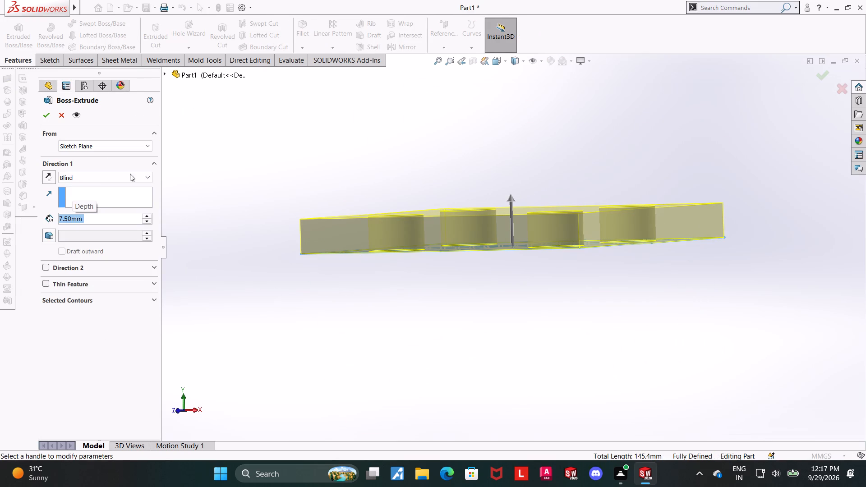
{"action": "left_click", "coordinate": [51, 115]}
{"action": "middle_click_drag", "start_coordinate": [218, 221], "coordinate": [288, 374]}
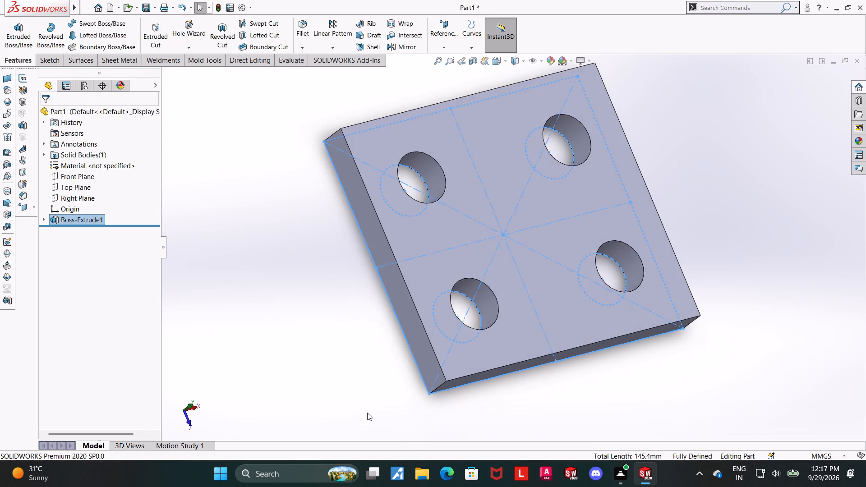
{"action": "left_click", "coordinate": [274, 327]}
{"action": "middle_click_drag", "start_coordinate": [266, 315], "coordinate": [226, 285]}
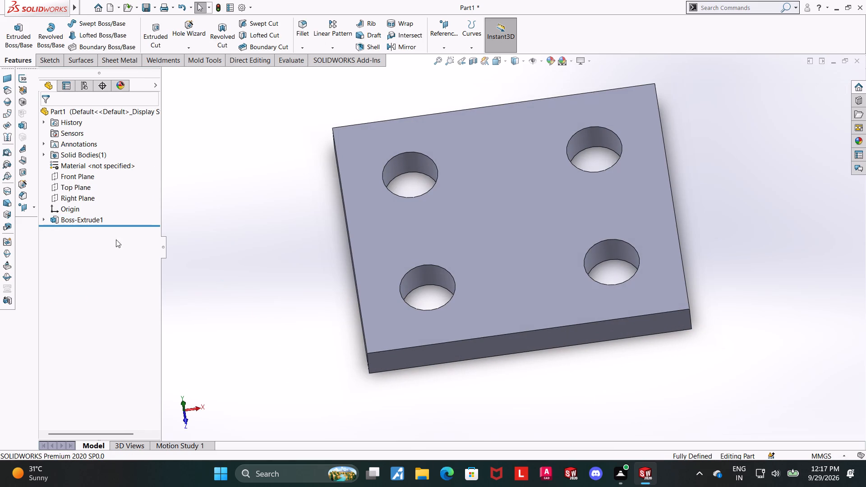
Reopen the plate extrusion's sketch for editing, viewed normal to its plane.
{"action": "left_click", "coordinate": [46, 218]}
{"action": "left_click", "coordinate": [76, 234]}
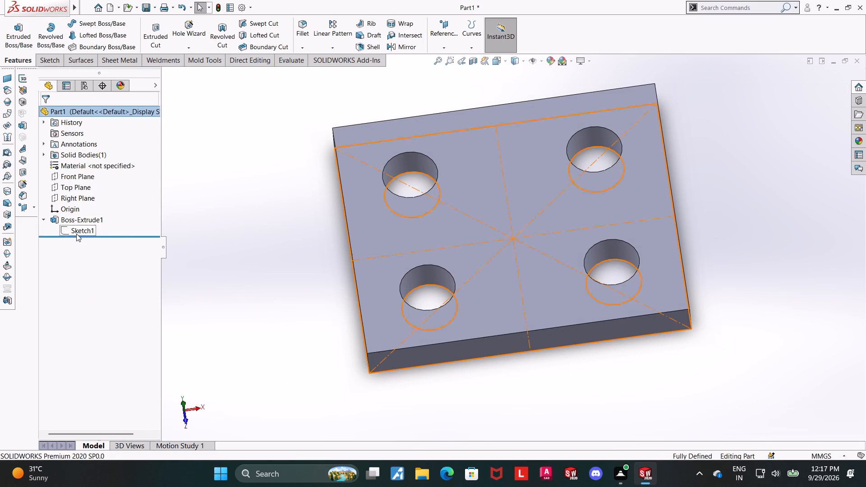
{"action": "left_click", "coordinate": [85, 210]}
{"action": "left_click", "coordinate": [85, 221]}
{"action": "left_click", "coordinate": [102, 211]}
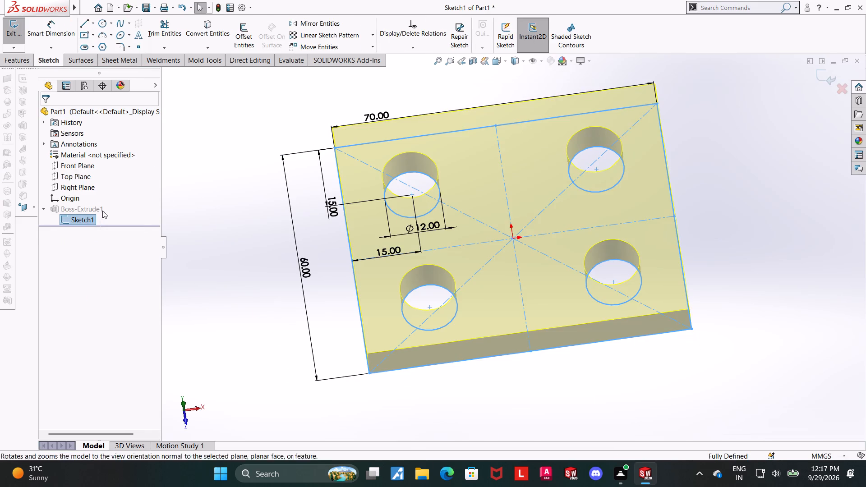
{"action": "scroll", "coordinate": [657, 313], "scroll_direction": "up", "scroll_amount": 3}
{"action": "scroll", "coordinate": [665, 330], "scroll_direction": "down", "scroll_amount": 2}
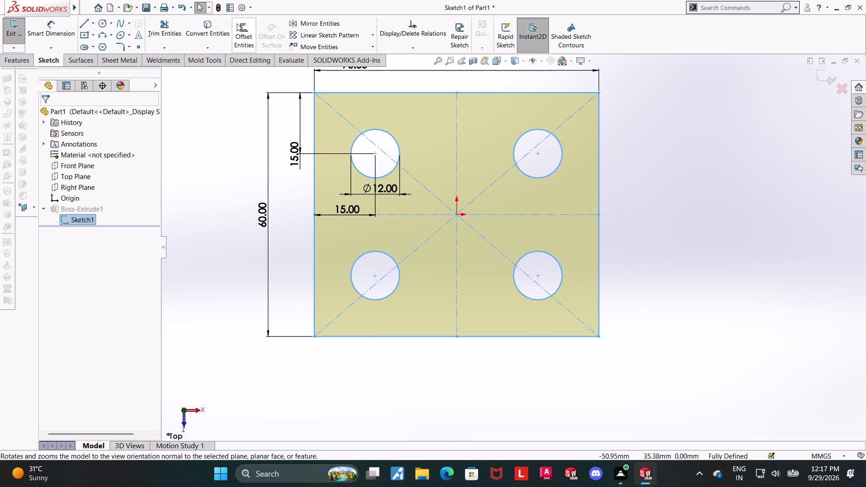
Fillet all four corners of the sketched rectangle with a 15 mm radius, and exit the sketch.
{"action": "left_click", "coordinate": [121, 43]}
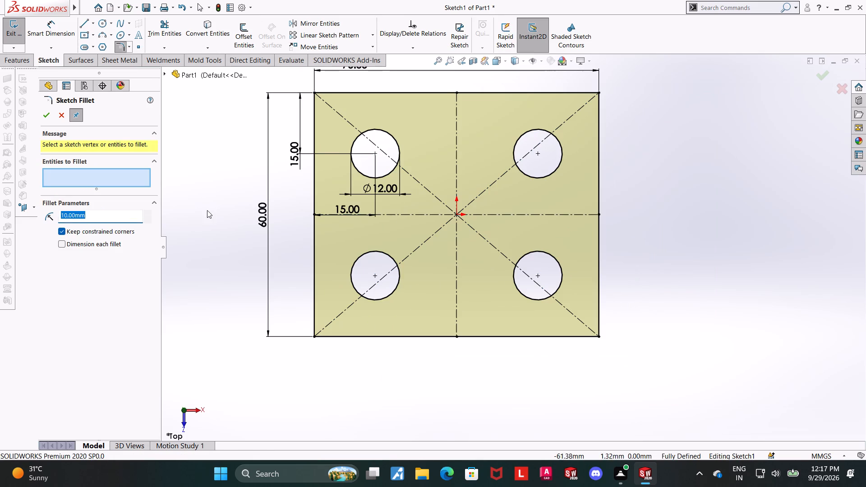
{"action": "type", "text": "15"}
{"action": "key", "text": "Return"}
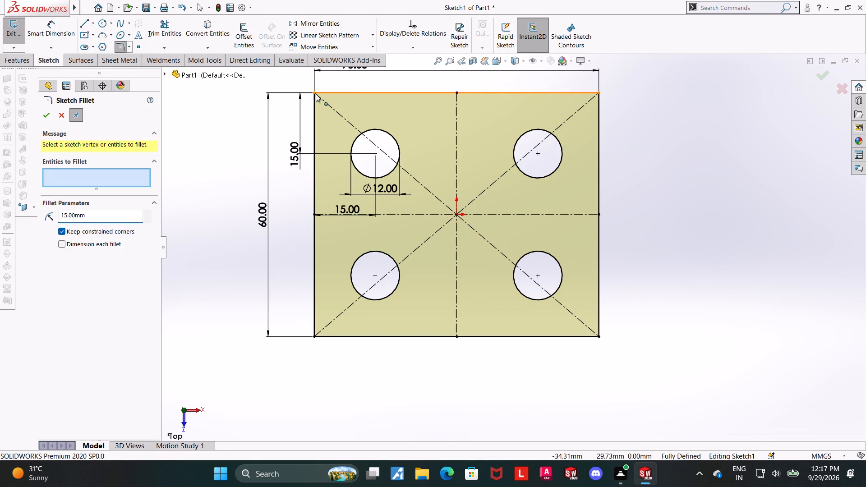
{"action": "left_click", "coordinate": [316, 94]}
{"action": "left_click", "coordinate": [477, 249]}
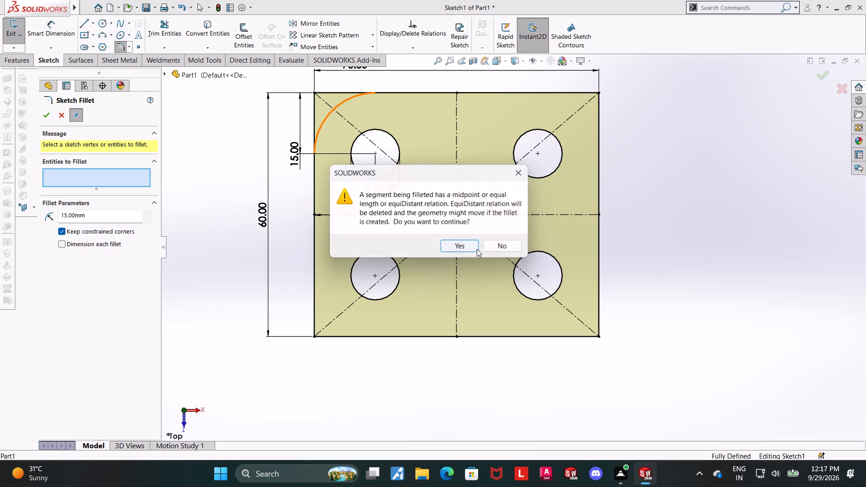
{"action": "left_click", "coordinate": [599, 94]}
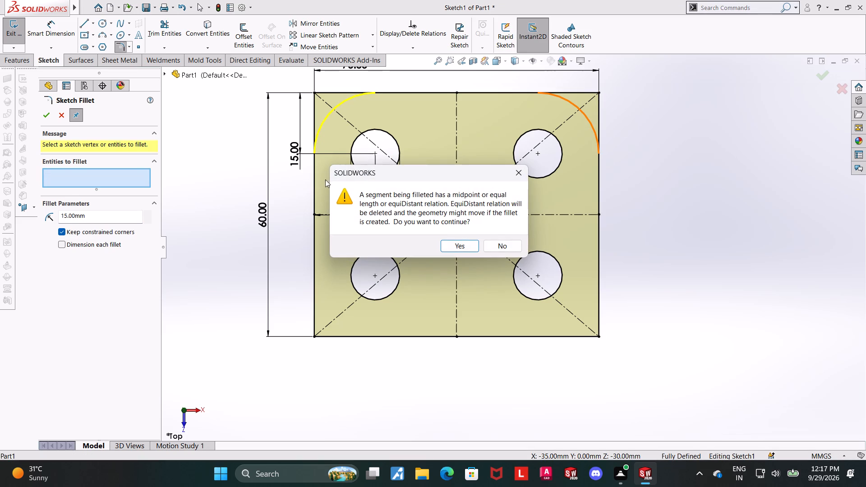
{"action": "left_click", "coordinate": [440, 244]}
{"action": "left_click", "coordinate": [313, 338]}
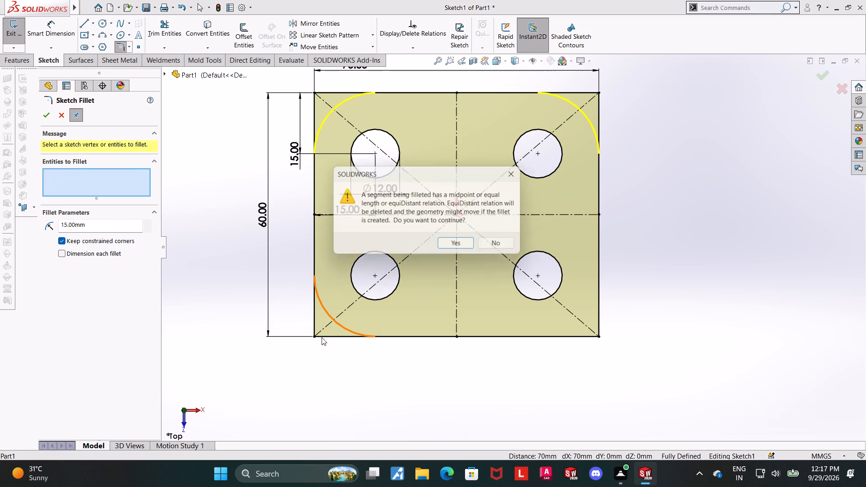
{"action": "left_click", "coordinate": [473, 249]}
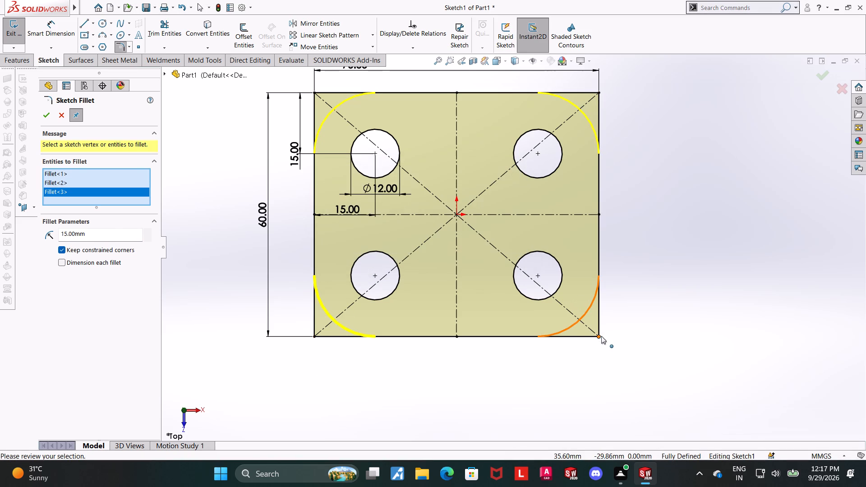
{"action": "left_click", "coordinate": [600, 336]}
{"action": "left_click", "coordinate": [463, 246]}
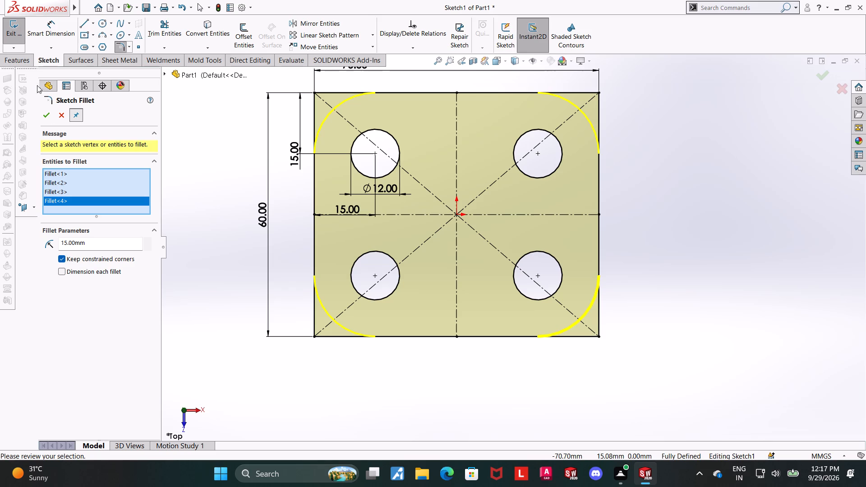
{"action": "left_click", "coordinate": [43, 118]}
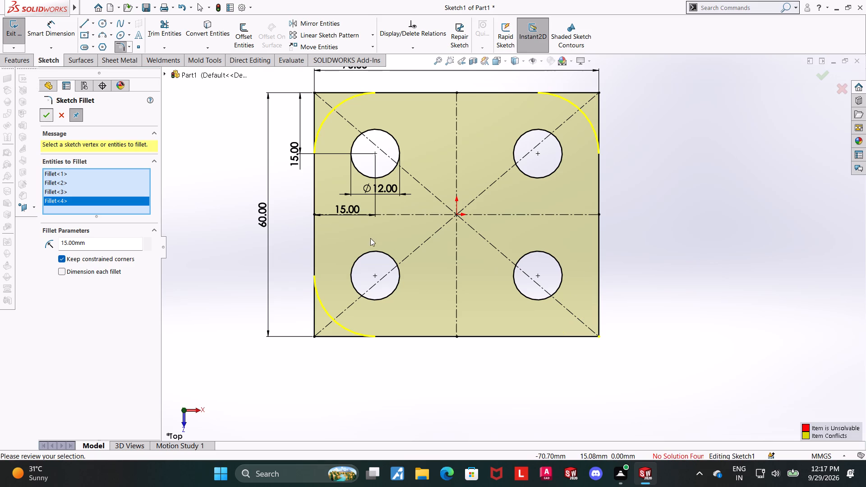
{"action": "scroll", "coordinate": [451, 243], "scroll_direction": "up", "scroll_amount": 2}
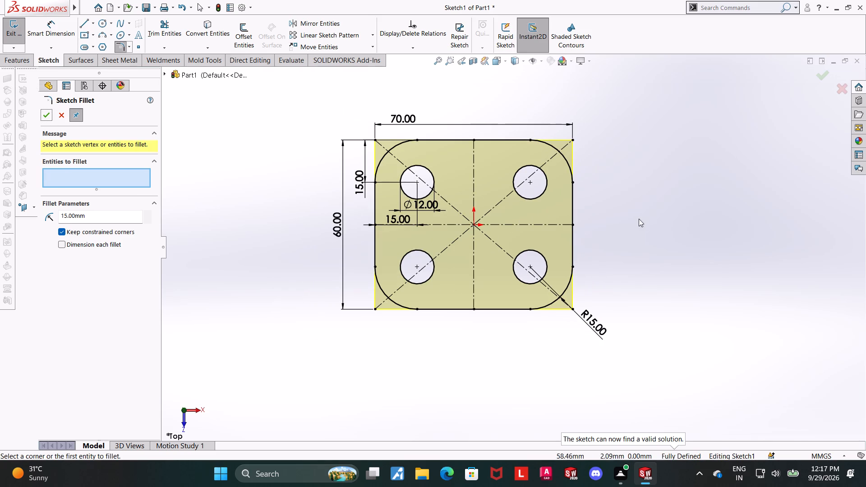
{"action": "left_click", "coordinate": [65, 115]}
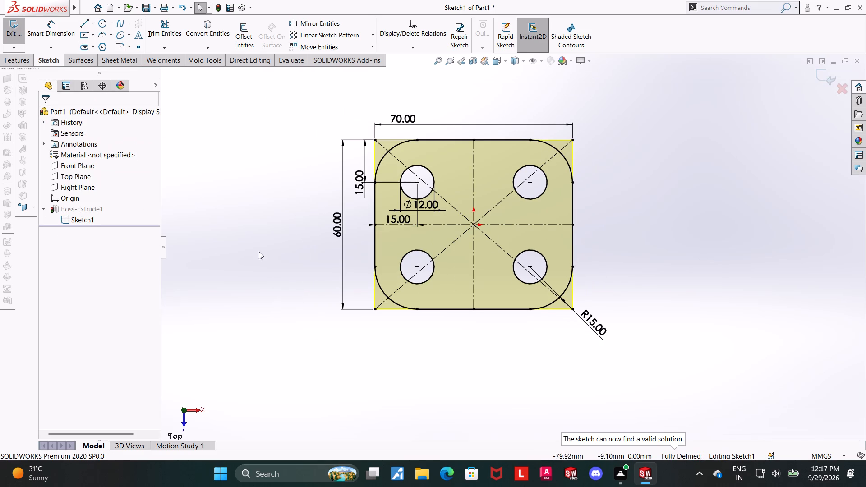
{"action": "left_click", "coordinate": [647, 285]}
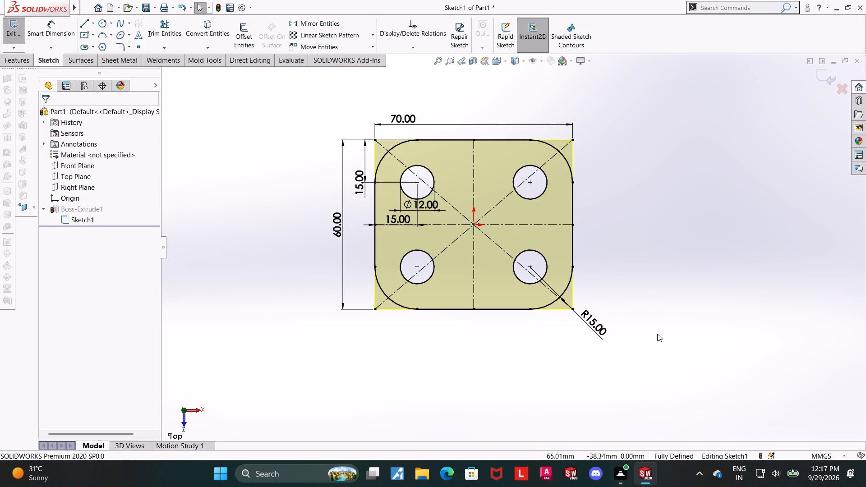
{"action": "middle_click_drag", "start_coordinate": [656, 330], "coordinate": [654, 289]}
{"action": "middle_click_drag", "start_coordinate": [647, 294], "coordinate": [616, 245]}
{"action": "middle_click_drag", "start_coordinate": [623, 263], "coordinate": [649, 268]}
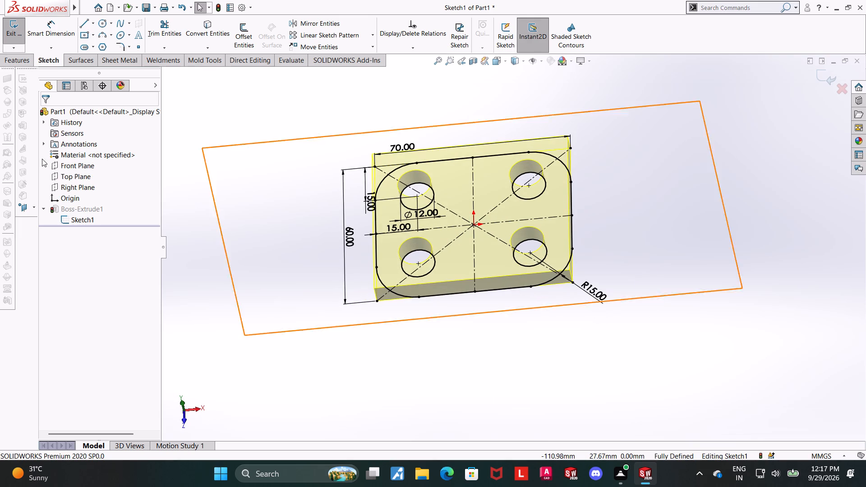
{"action": "left_click", "coordinate": [7, 26]}
Examine the rounded plate and its sketch dimensions from several angles.
{"action": "middle_click", "coordinate": [690, 242]}
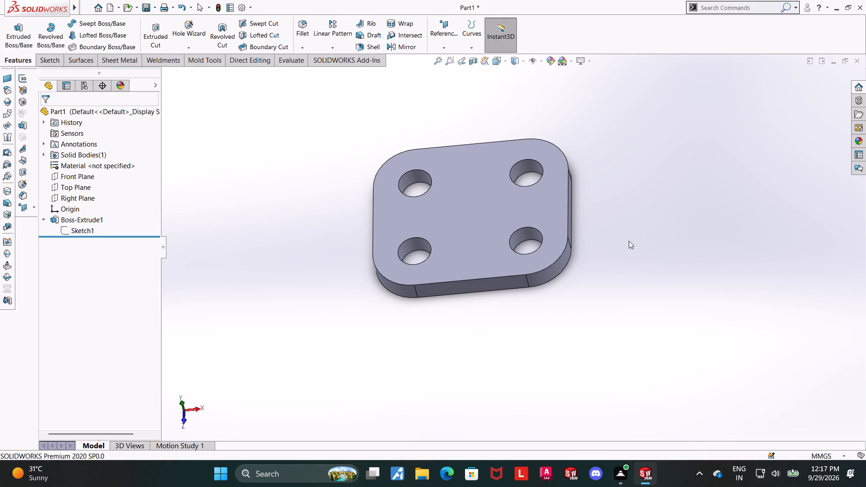
{"action": "middle_click_drag", "start_coordinate": [605, 241], "coordinate": [606, 279]}
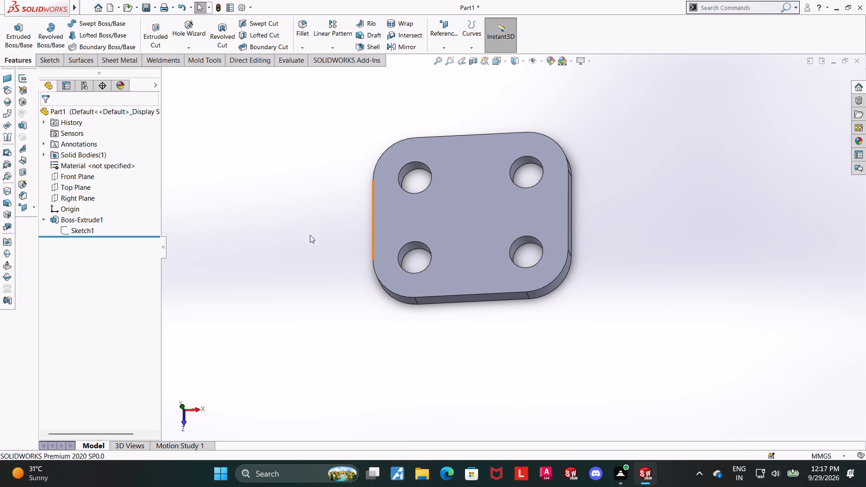
{"action": "left_click", "coordinate": [75, 232]}
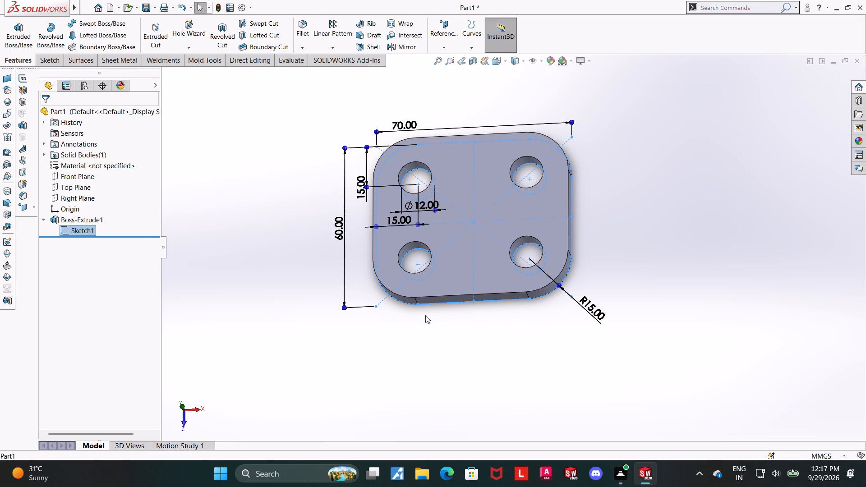
{"action": "left_click", "coordinate": [434, 334]}
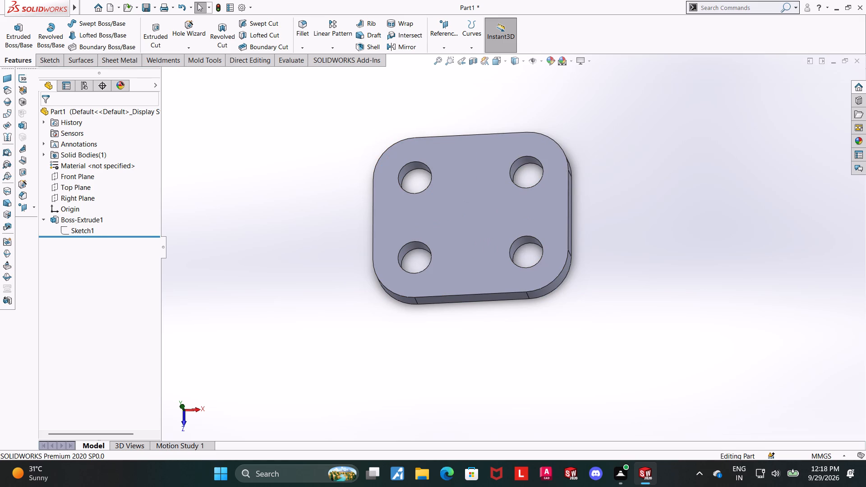
{"action": "middle_click", "coordinate": [659, 246]}
{"action": "middle_click_drag", "start_coordinate": [656, 253], "coordinate": [648, 289]}
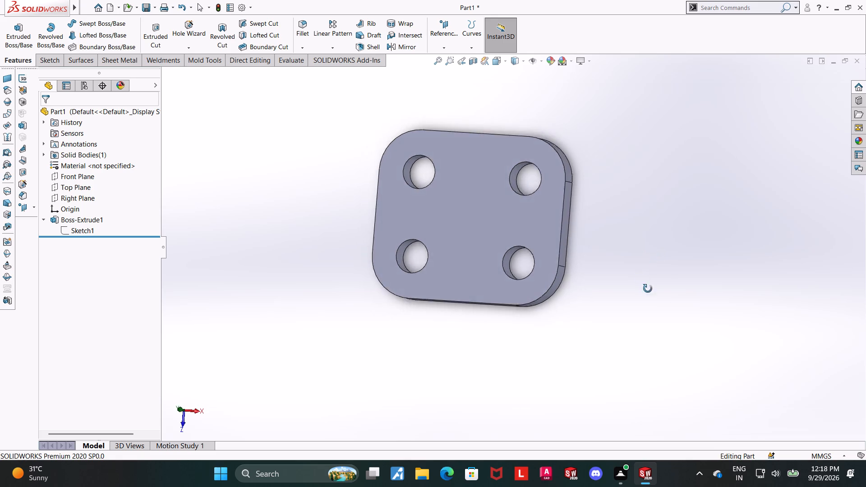
{"action": "middle_click_drag", "start_coordinate": [648, 289], "coordinate": [668, 177]}
{"action": "scroll", "coordinate": [611, 224], "scroll_direction": "up", "scroll_amount": 1}
{"action": "middle_click_drag", "start_coordinate": [611, 224], "coordinate": [622, 176]}
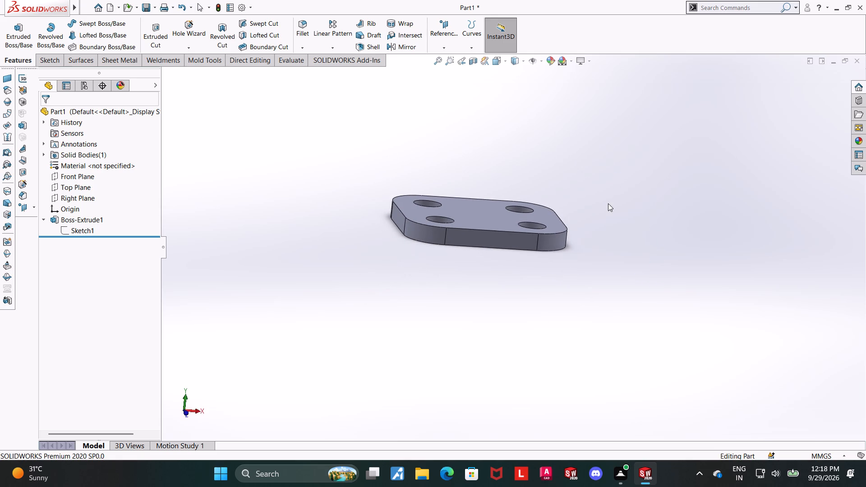
{"action": "middle_click_drag", "start_coordinate": [609, 204], "coordinate": [614, 225]}
{"action": "middle_click_drag", "start_coordinate": [543, 169], "coordinate": [538, 167]}
Start a new sketch on the Front Plane, viewed normal to the plane.
{"action": "left_click", "coordinate": [87, 175]}
{"action": "left_click", "coordinate": [92, 156]}
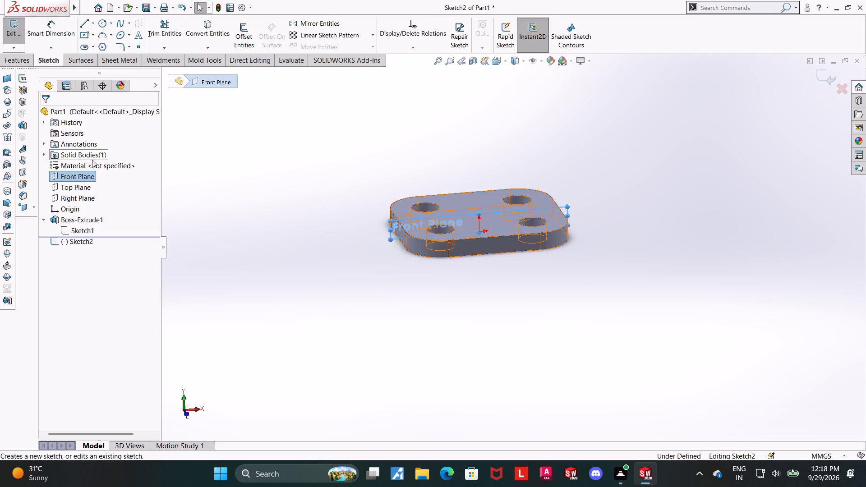
{"action": "left_click", "coordinate": [92, 243]}
{"action": "left_click", "coordinate": [110, 231]}
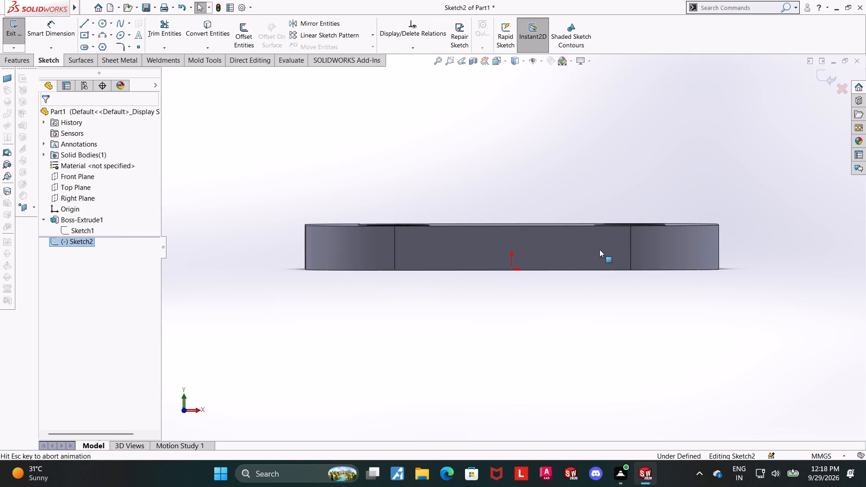
{"action": "scroll", "coordinate": [599, 249], "scroll_direction": "up", "scroll_amount": 4}
{"action": "scroll", "coordinate": [629, 157], "scroll_direction": "down", "scroll_amount": 3}
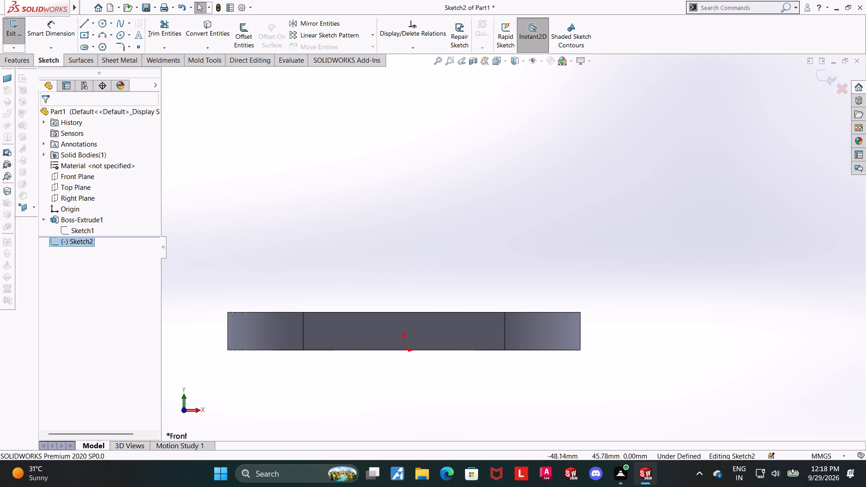
Draw two concentric circles above the plate's left end, centered about 42 mm left and 43 mm above the origin, the outer about 53 mm in diameter.
{"action": "left_click", "coordinate": [105, 20]}
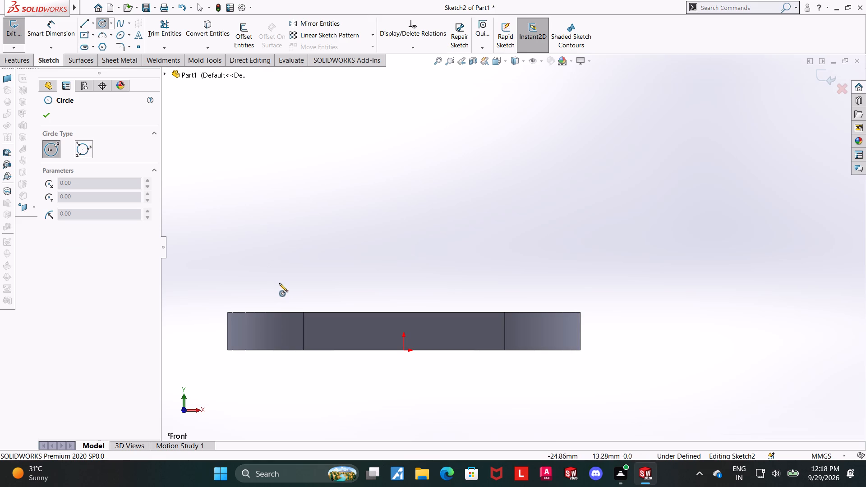
{"action": "scroll", "coordinate": [299, 286], "scroll_direction": "up", "scroll_amount": 3}
{"action": "left_click", "coordinate": [326, 183]}
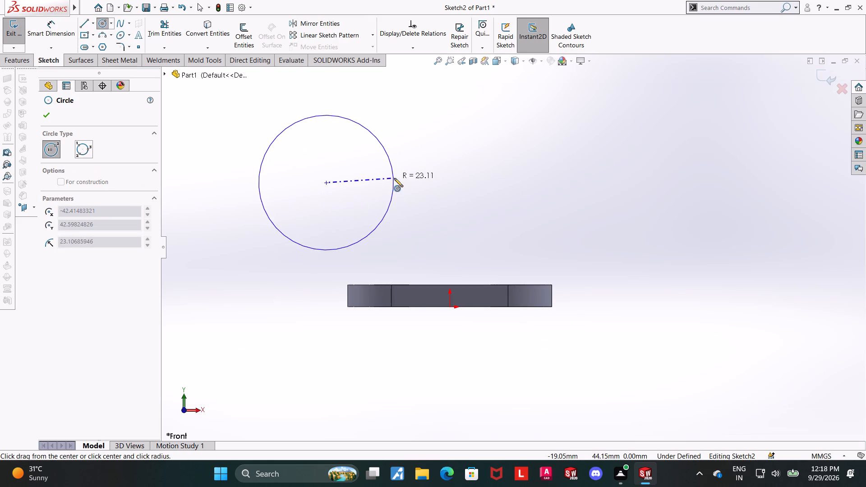
{"action": "left_click", "coordinate": [403, 176]}
{"action": "key", "text": "Escape"}
{"action": "left_click", "coordinate": [102, 23]}
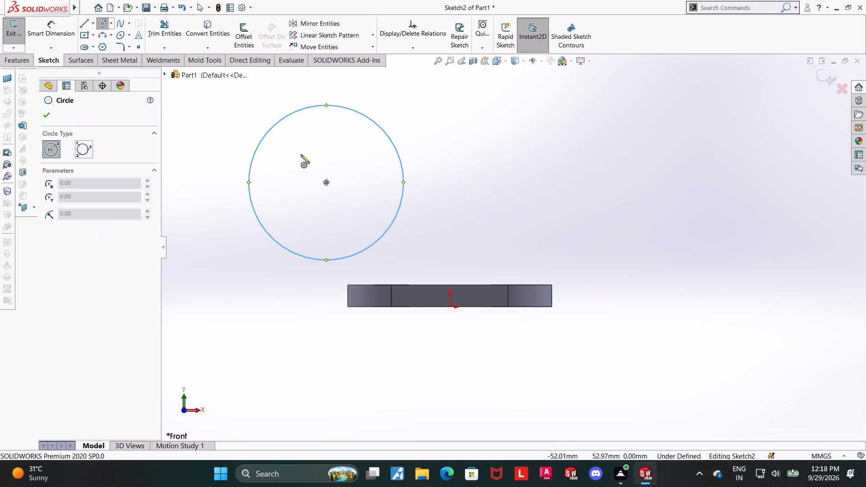
{"action": "left_click", "coordinate": [327, 181]}
{"action": "left_click", "coordinate": [348, 135]}
{"action": "key", "text": "Escape"}
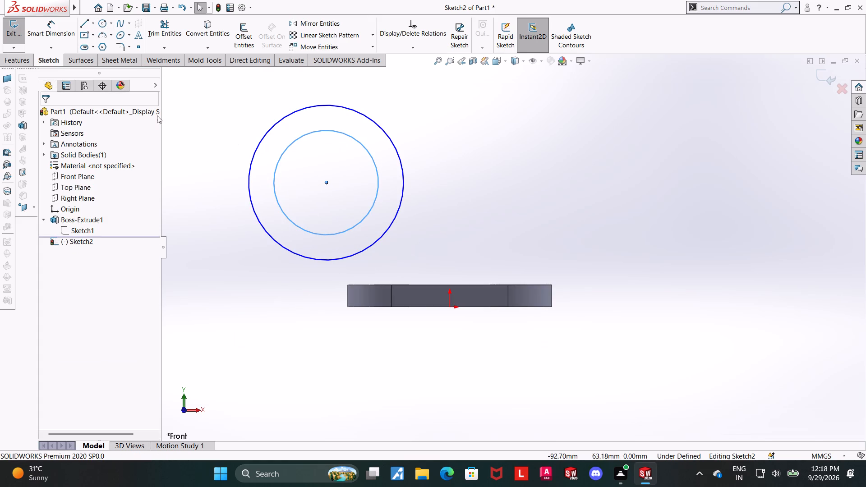
Dimension the circles' center 5 mm horizontally from the base plate's left edge.
{"action": "left_click", "coordinate": [55, 31]}
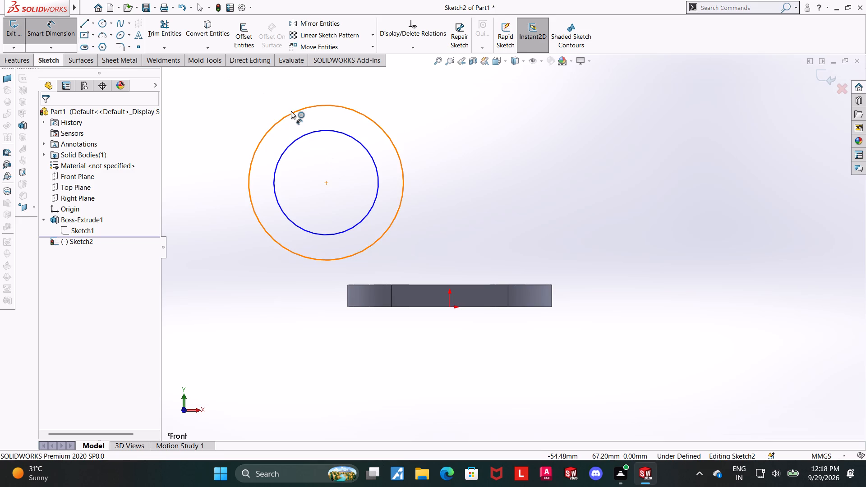
{"action": "left_click", "coordinate": [292, 114]}
{"action": "key", "text": "Escape"}
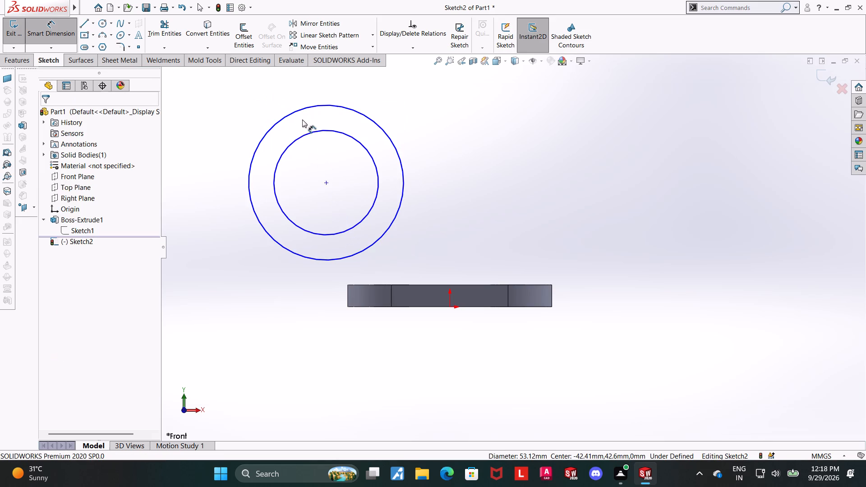
{"action": "left_click", "coordinate": [327, 184]}
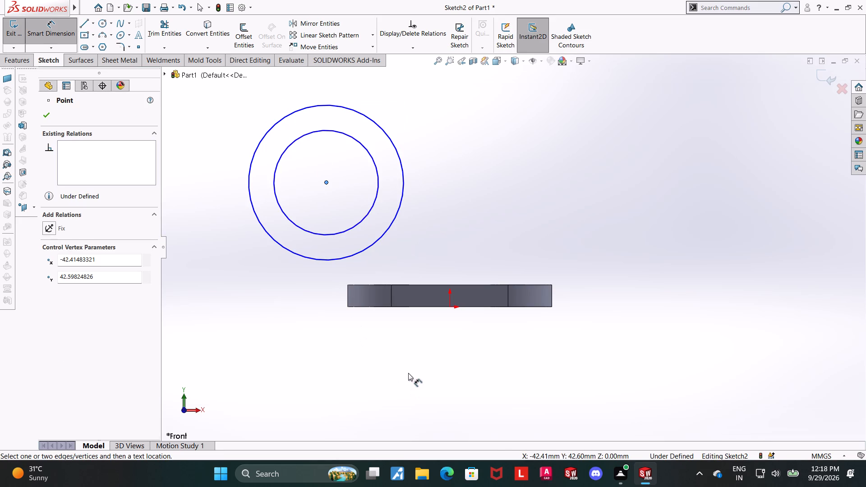
{"action": "left_click", "coordinate": [347, 294]}
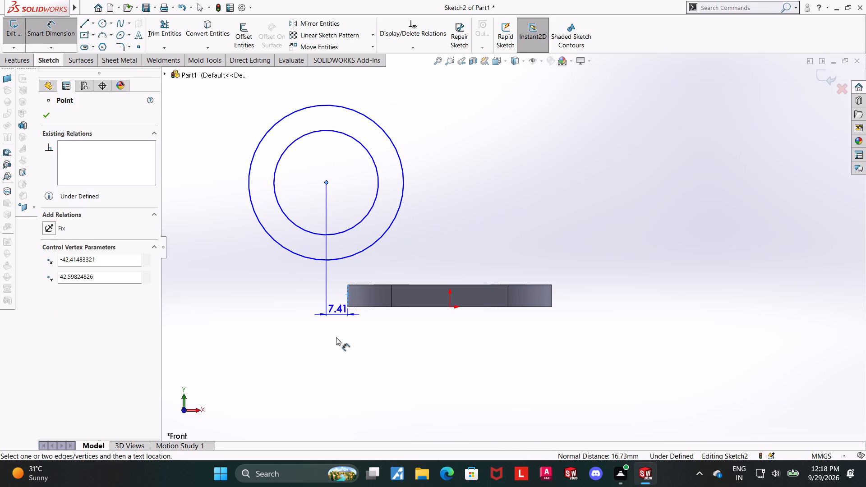
{"action": "left_click", "coordinate": [334, 349]}
{"action": "key", "text": "5"}
{"action": "key", "text": "Return"}
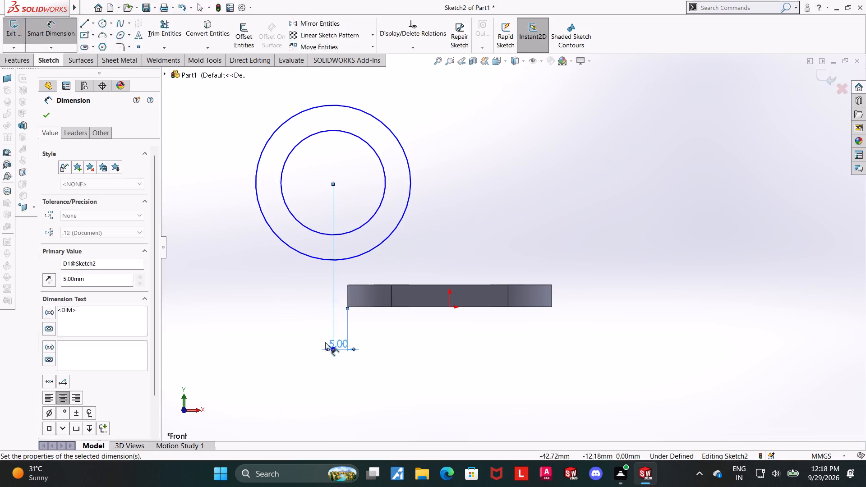
{"action": "key", "text": "Escape"}
{"action": "key", "text": "Escape"}
Dimension the circles' center 29 mm vertically above the base plate's bottom edge.
{"action": "left_click", "coordinate": [62, 35]}
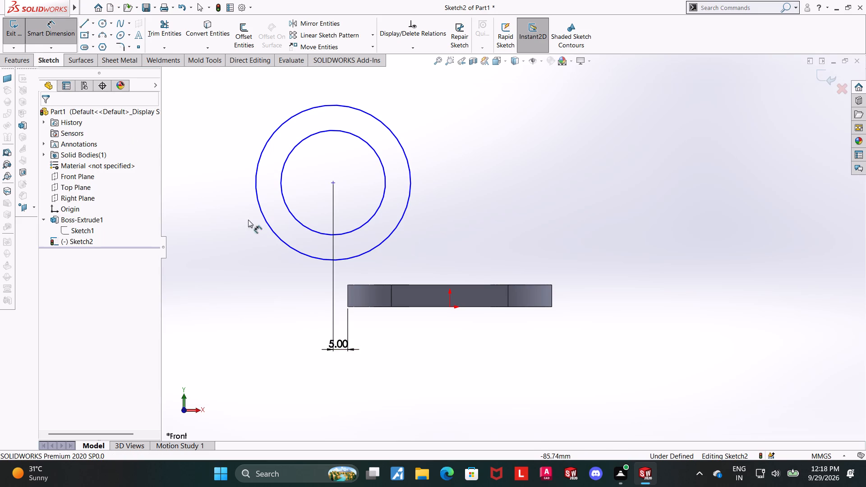
{"action": "left_click", "coordinate": [363, 309]}
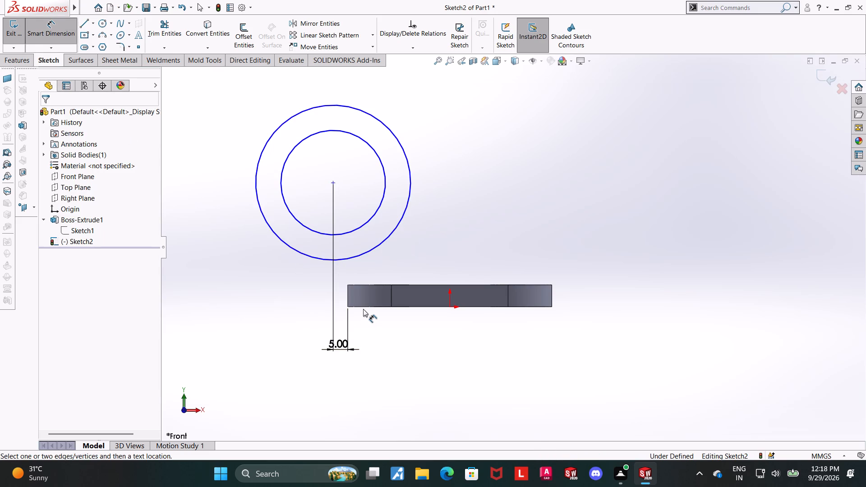
{"action": "left_click", "coordinate": [363, 308]}
{"action": "left_click", "coordinate": [333, 183]}
{"action": "left_click", "coordinate": [599, 228]}
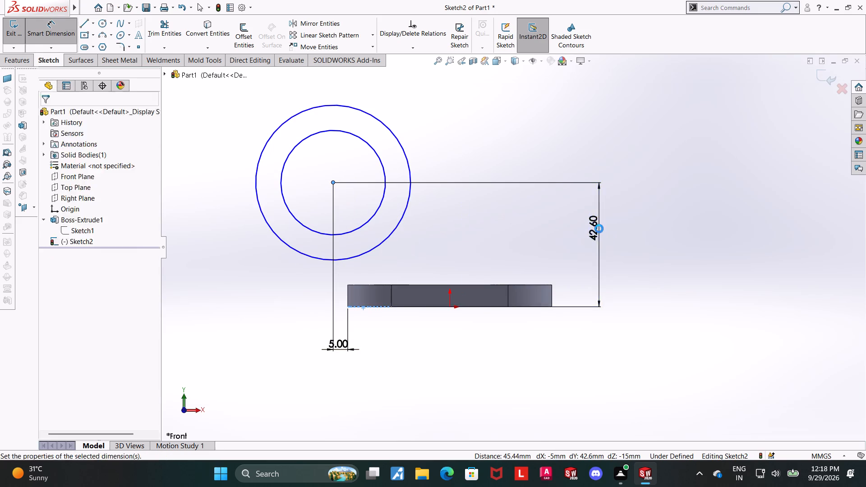
{"action": "type", "text": "29"}
{"action": "key", "text": "Return"}
{"action": "key", "text": "Escape"}
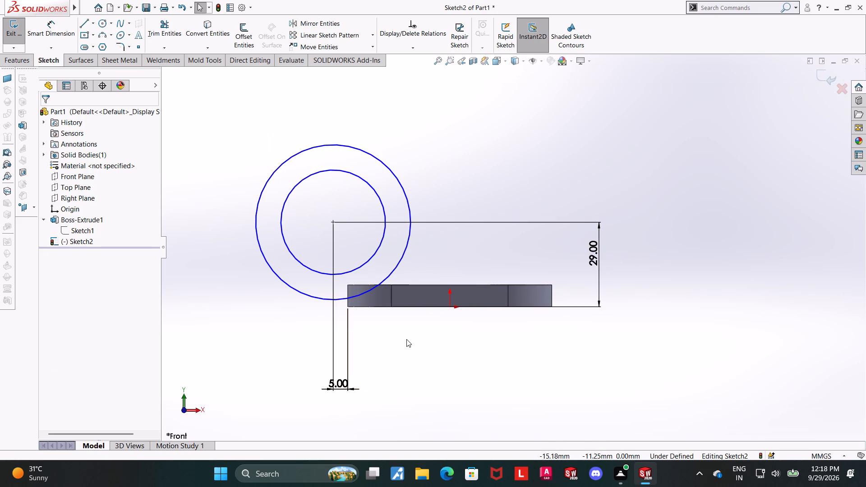
{"action": "key", "text": "Escape"}
Dimension the outer circle's diameter to 50 mm.
{"action": "left_click", "coordinate": [50, 23]}
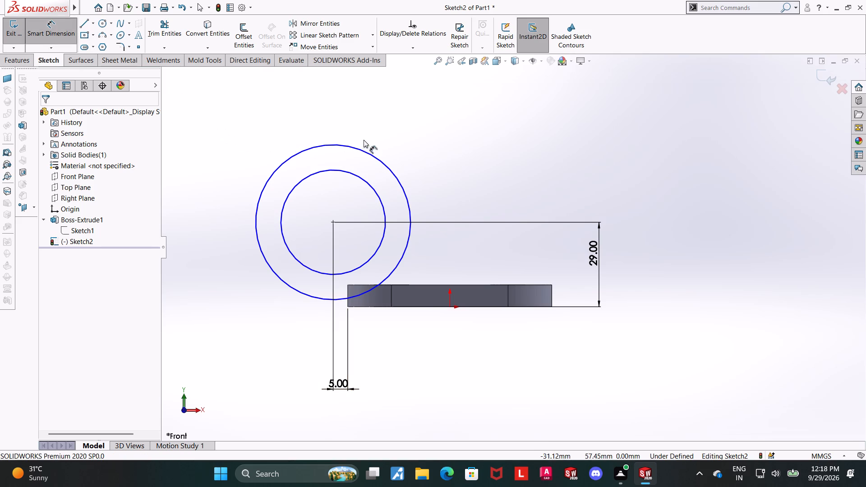
{"action": "left_click", "coordinate": [294, 155]}
{"action": "left_click", "coordinate": [283, 134]}
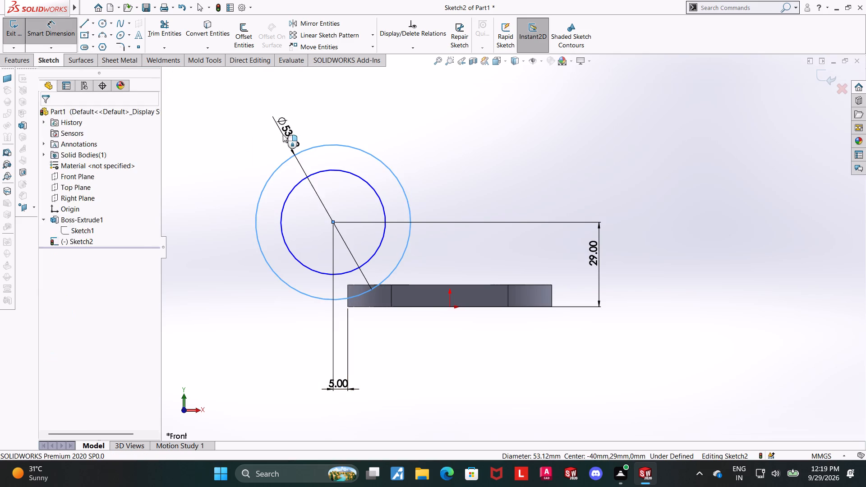
{"action": "type", "text": "50"}
{"action": "key", "text": "Return"}
{"action": "key", "text": "Escape"}
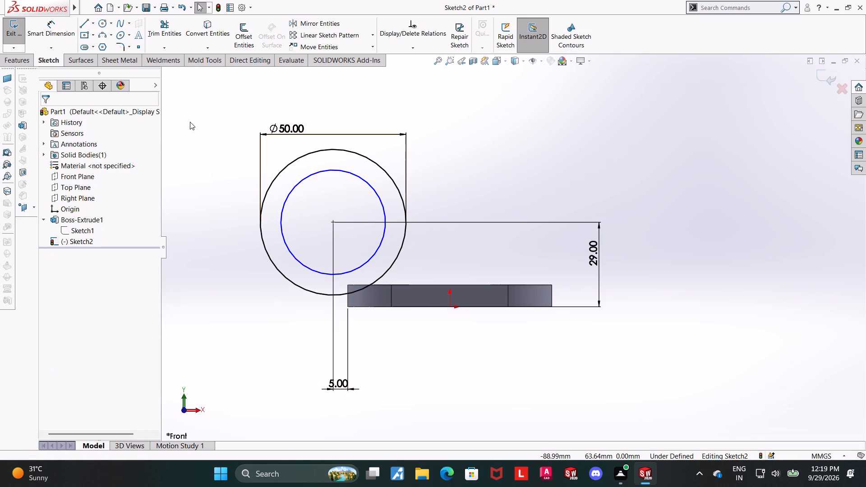
Dimension the inner circle's diameter to 25 mm and exit the sketch.
{"action": "left_click", "coordinate": [50, 28]}
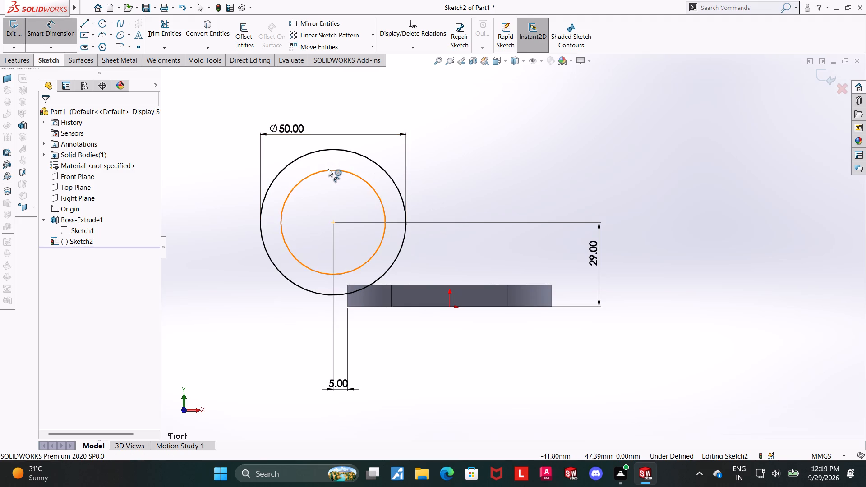
{"action": "left_click", "coordinate": [328, 169]}
{"action": "left_click", "coordinate": [330, 164]}
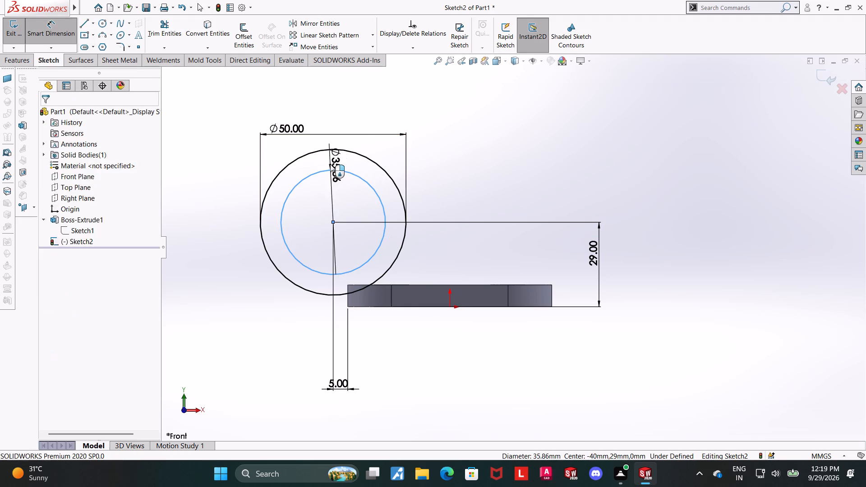
{"action": "type", "text": "25"}
{"action": "key", "text": "Return"}
{"action": "key", "text": "Escape"}
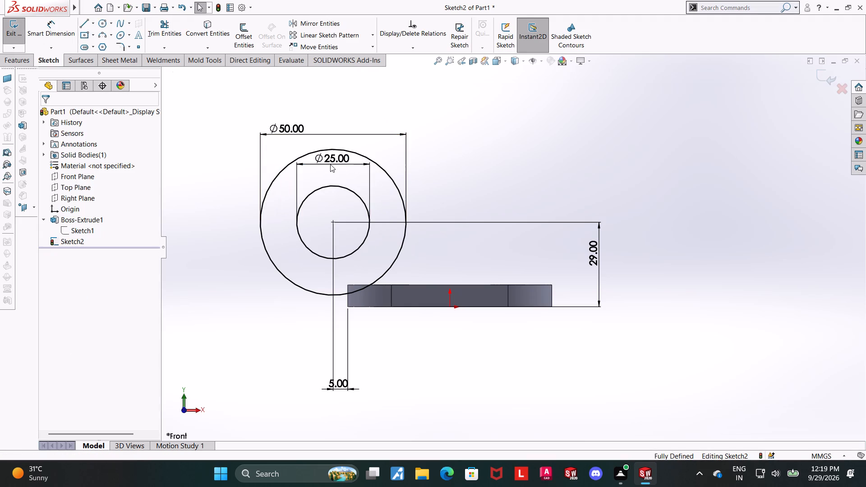
{"action": "key", "text": "Escape"}
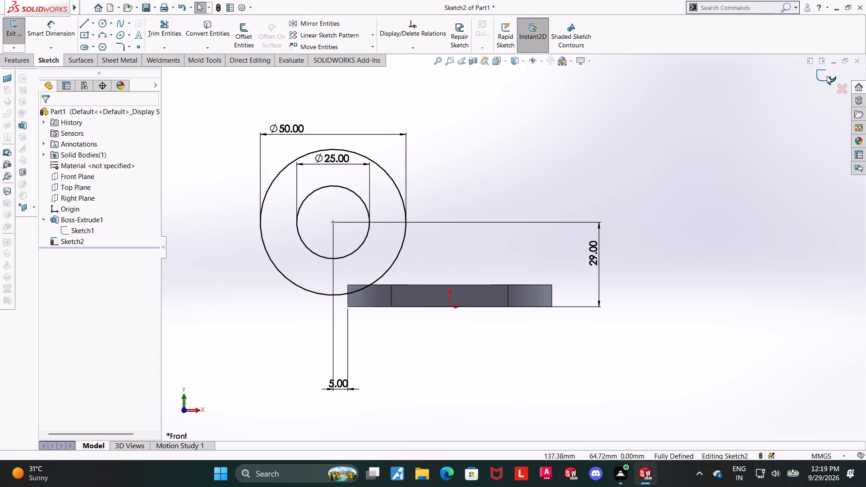
{"action": "left_click", "coordinate": [827, 76]}
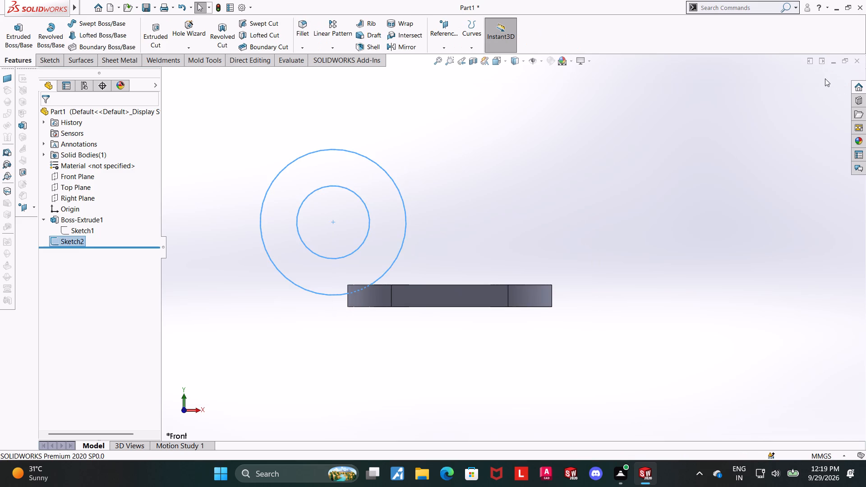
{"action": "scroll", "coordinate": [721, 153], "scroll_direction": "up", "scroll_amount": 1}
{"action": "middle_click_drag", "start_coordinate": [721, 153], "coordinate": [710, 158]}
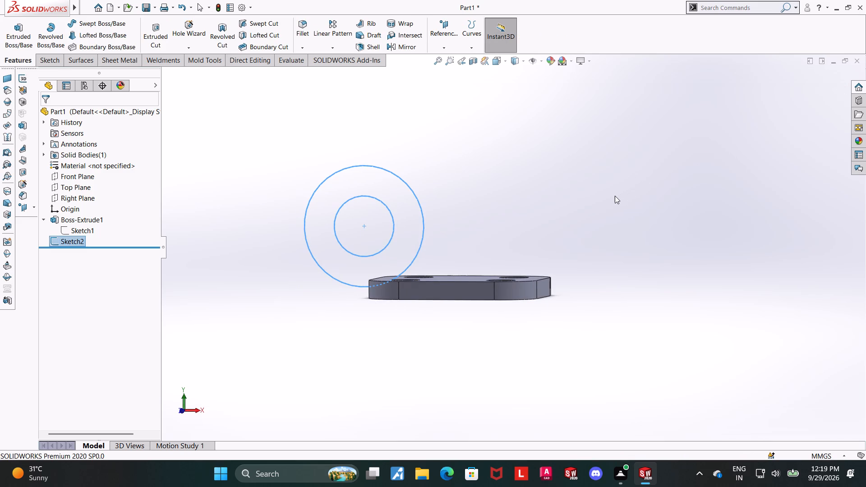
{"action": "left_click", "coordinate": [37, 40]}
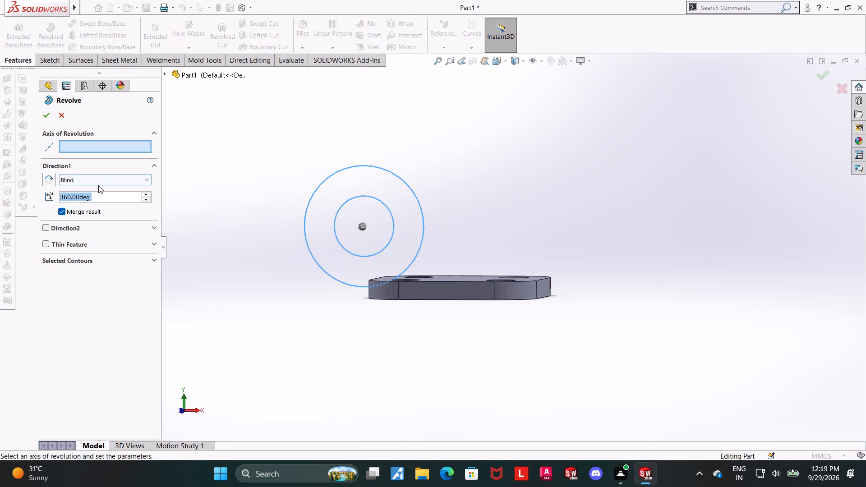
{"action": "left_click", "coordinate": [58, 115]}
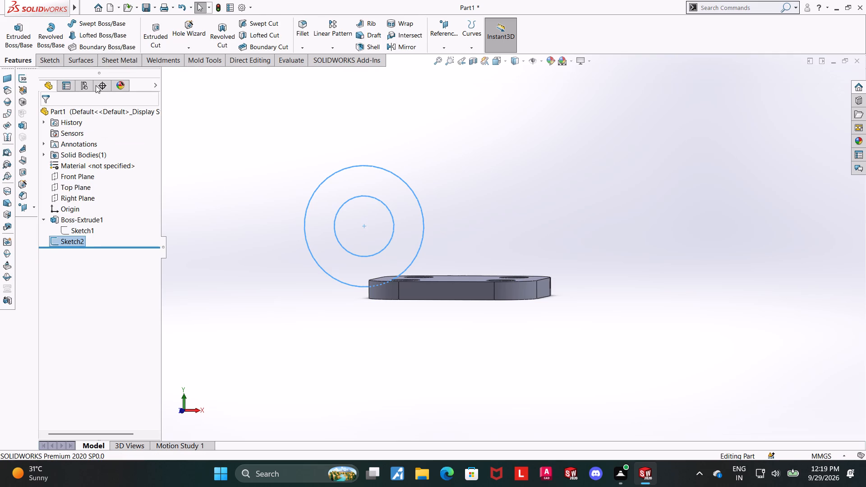
Reopen the concentric-circle sketch and draw a vertical centerline from the outer circle's bottom point to its top point.
{"action": "scroll", "coordinate": [364, 169], "scroll_direction": "up", "scroll_amount": 1}
{"action": "left_click", "coordinate": [248, 202]}
{"action": "left_click", "coordinate": [77, 238]}
{"action": "left_click", "coordinate": [116, 223]}
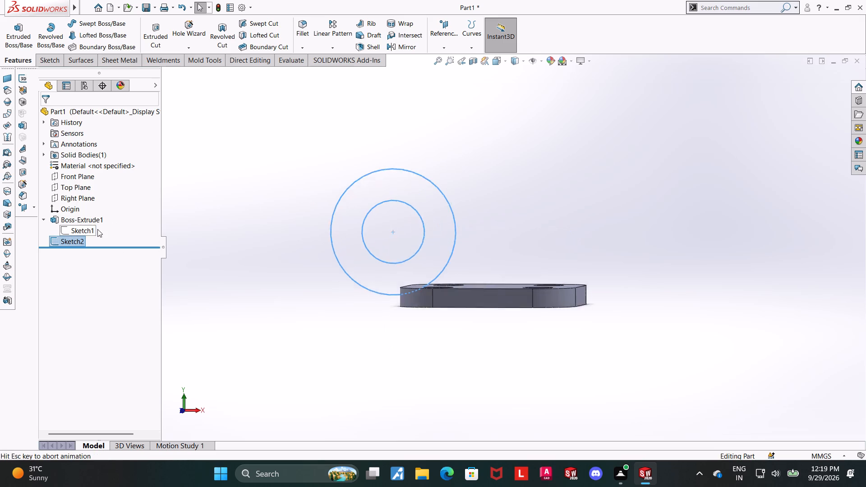
{"action": "left_click", "coordinate": [79, 237]}
{"action": "left_click", "coordinate": [87, 211]}
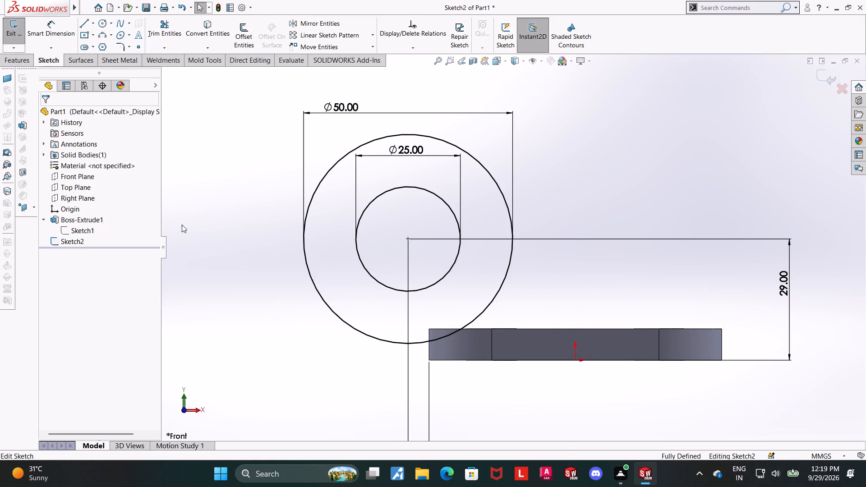
{"action": "scroll", "coordinate": [260, 252], "scroll_direction": "up", "scroll_amount": 2}
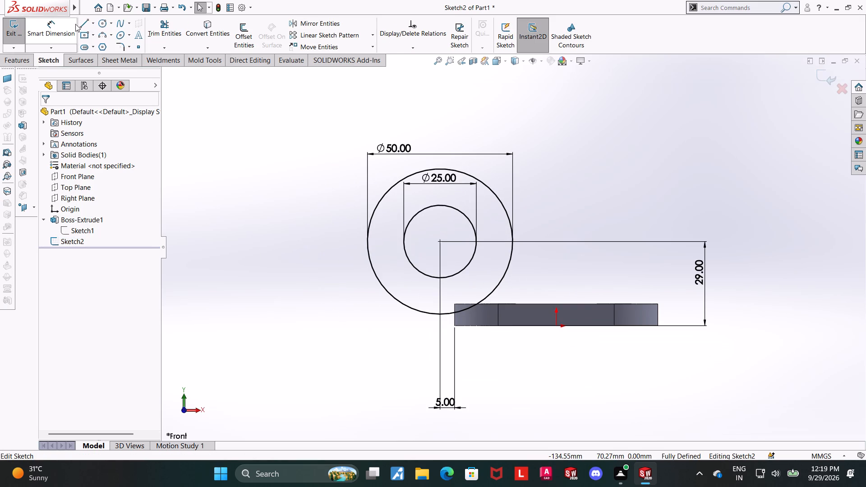
{"action": "left_click", "coordinate": [93, 23]}
{"action": "left_click", "coordinate": [93, 46]}
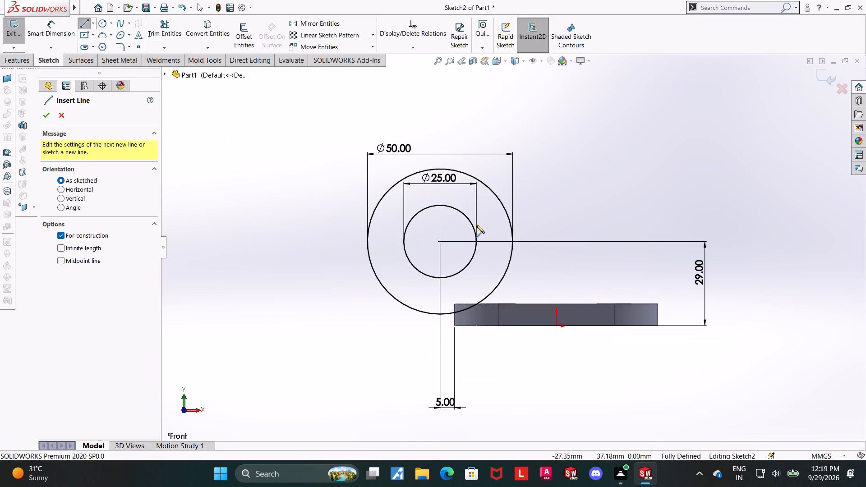
{"action": "left_click", "coordinate": [440, 312]}
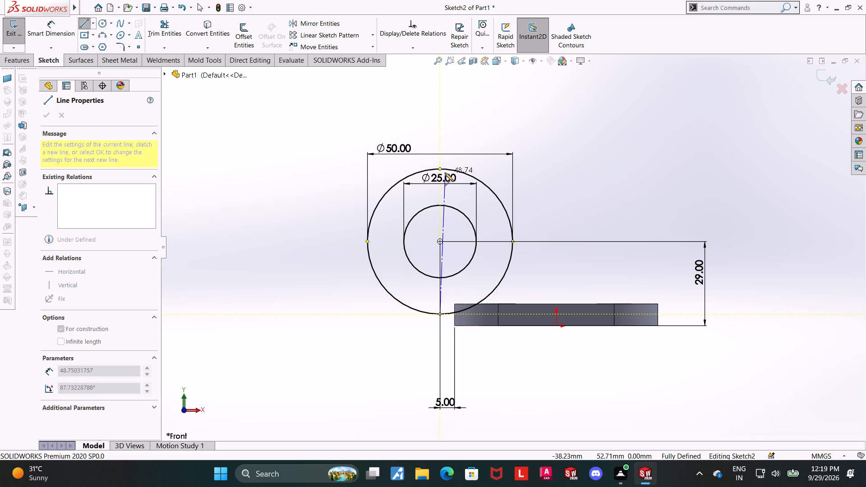
{"action": "left_click", "coordinate": [442, 168]}
{"action": "key", "text": "Escape"}
{"action": "key", "text": "Escape"}
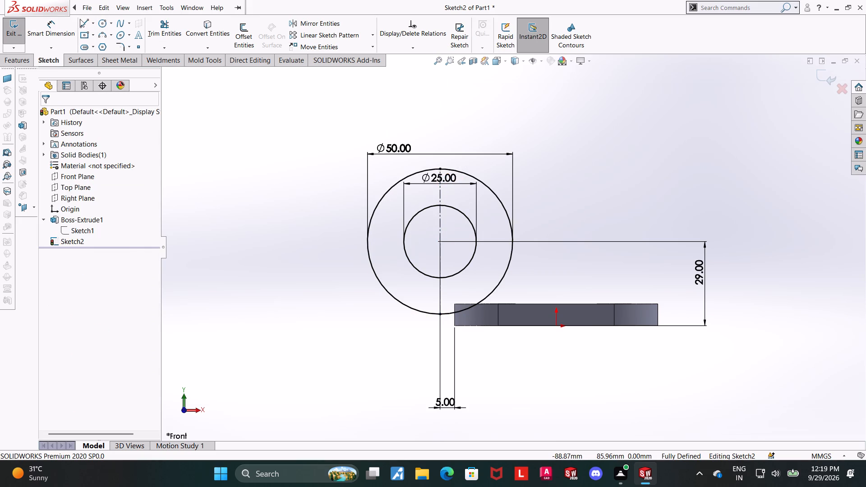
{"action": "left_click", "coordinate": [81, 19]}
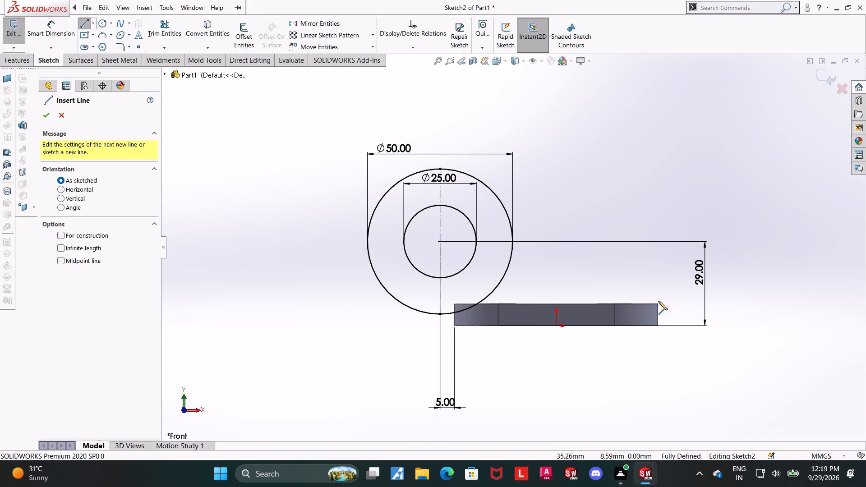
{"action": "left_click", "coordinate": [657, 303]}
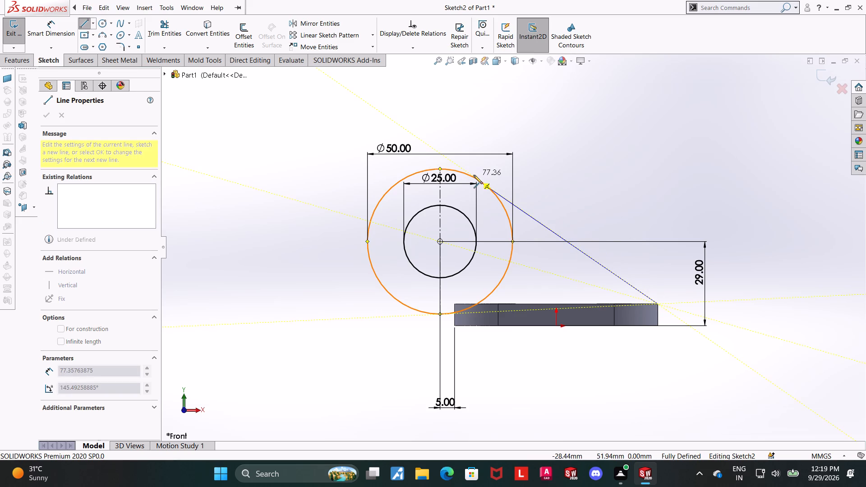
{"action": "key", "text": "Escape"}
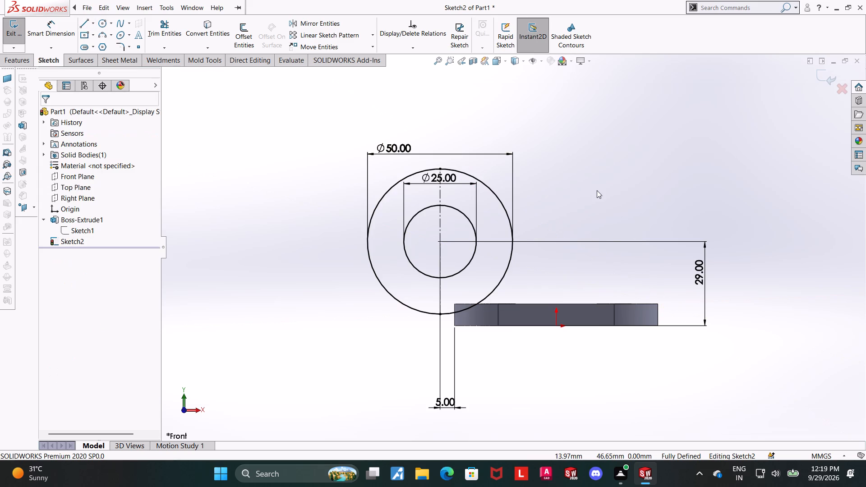
Exit the edited concentric-circle sketch.
{"action": "middle_click", "coordinate": [594, 191]}
{"action": "middle_click_drag", "start_coordinate": [610, 183], "coordinate": [599, 197]}
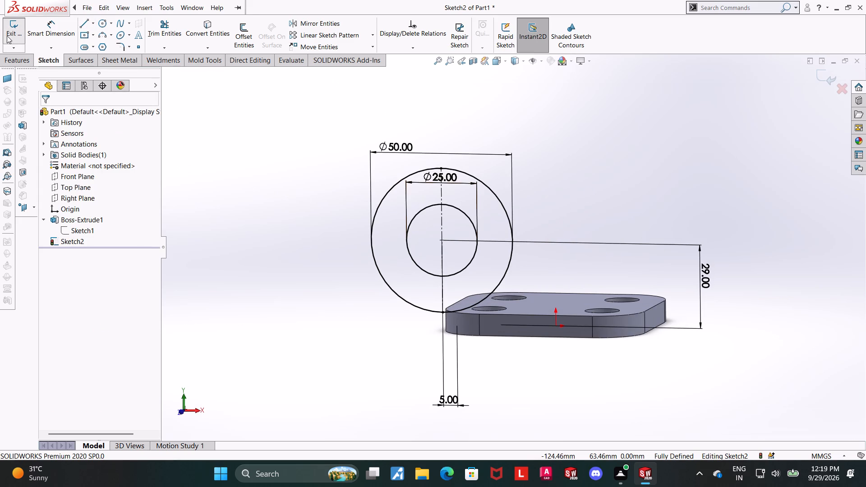
{"action": "left_click", "coordinate": [11, 28]}
Extrude the 50/25 mm concentric-circle sketch as a ring, using Mid Plane with a depth of 20 mm.
{"action": "left_click", "coordinate": [22, 32]}
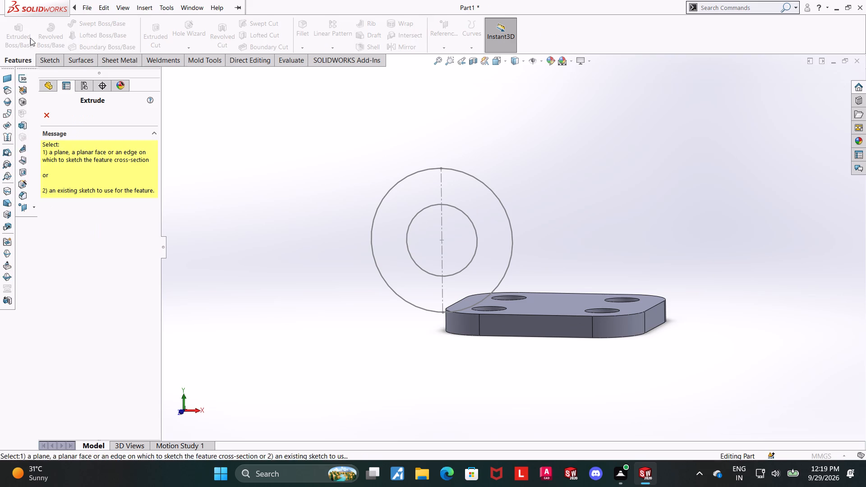
{"action": "left_click", "coordinate": [51, 111]}
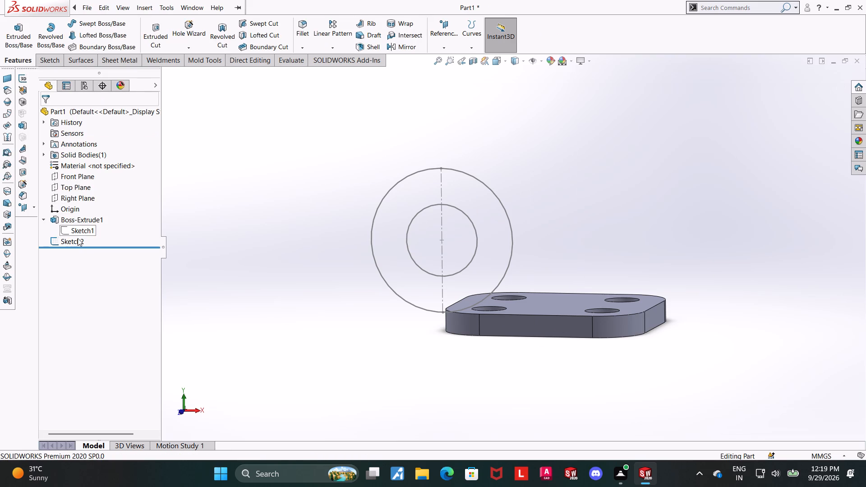
{"action": "left_click", "coordinate": [78, 240]}
{"action": "left_click", "coordinate": [20, 42]}
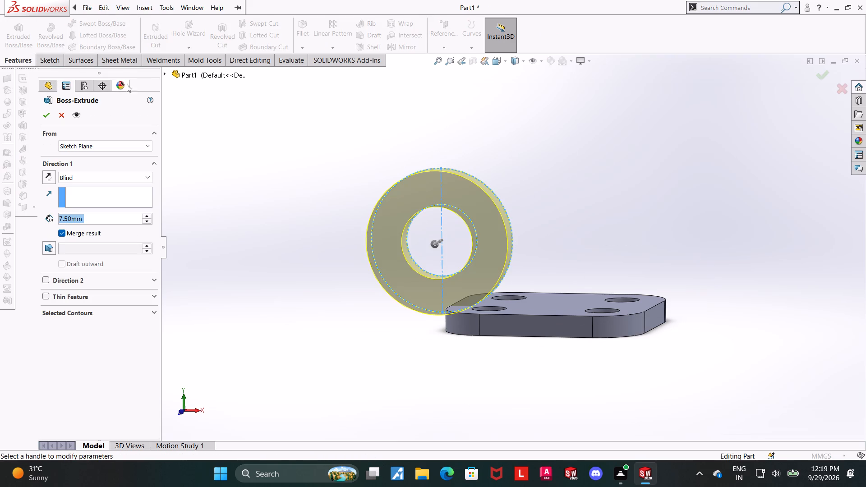
{"action": "left_click", "coordinate": [61, 175]}
{"action": "left_click", "coordinate": [81, 230]}
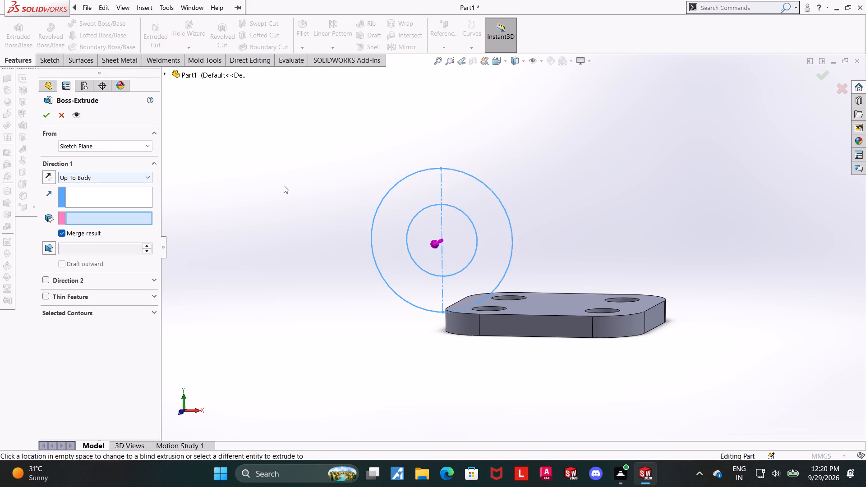
{"action": "middle_click_drag", "start_coordinate": [284, 186], "coordinate": [275, 210]}
{"action": "left_click", "coordinate": [102, 173]}
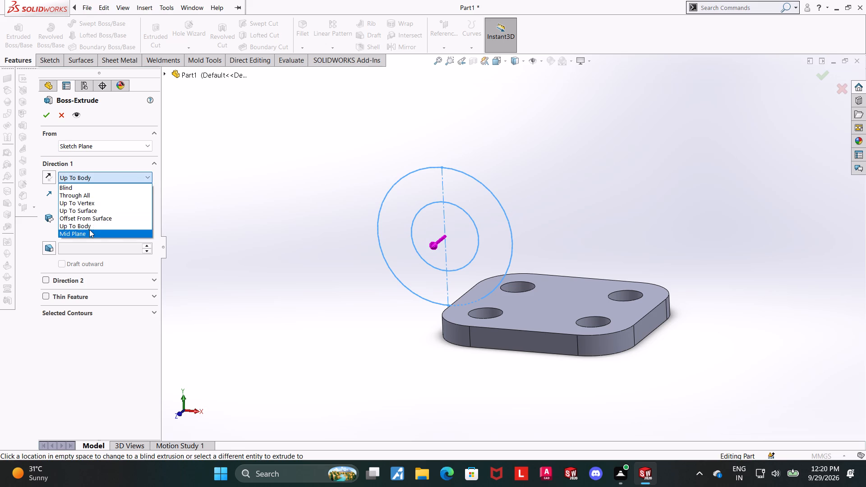
{"action": "left_click", "coordinate": [89, 230]}
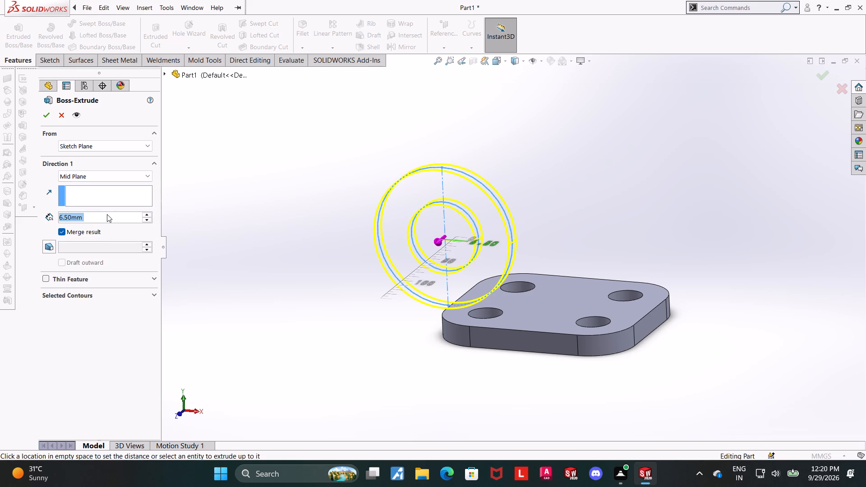
{"action": "type", "text": "20"}
{"action": "key", "text": "Return"}
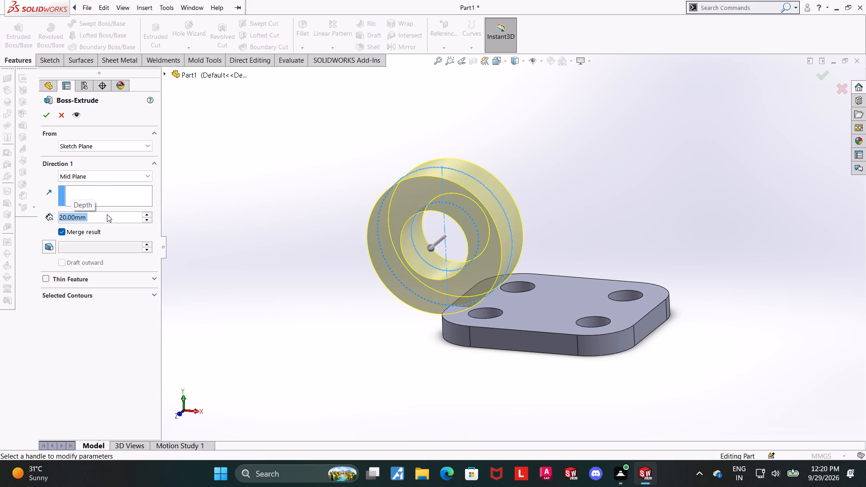
{"action": "left_click", "coordinate": [45, 117]}
{"action": "left_click", "coordinate": [265, 208]}
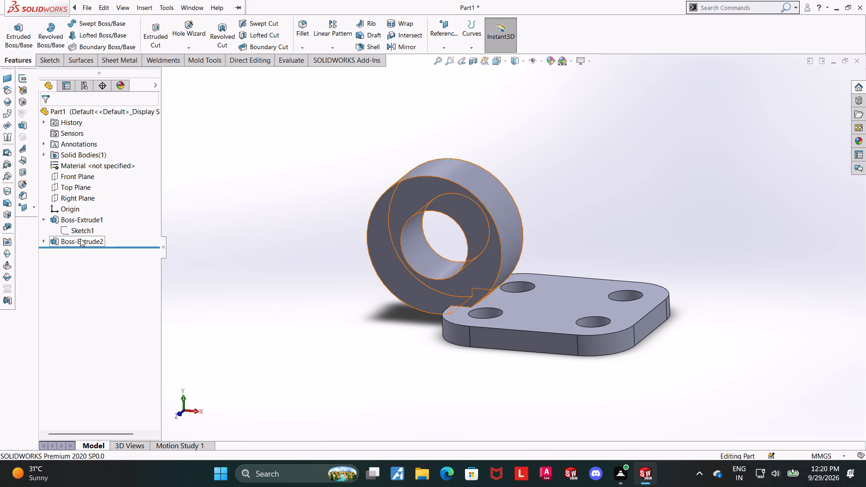
Start a Front Plane sketch and draw a sloping line from the base plate's far top corner to the ring's upper outer edge.
{"action": "left_click", "coordinate": [71, 174]}
{"action": "left_click", "coordinate": [82, 159]}
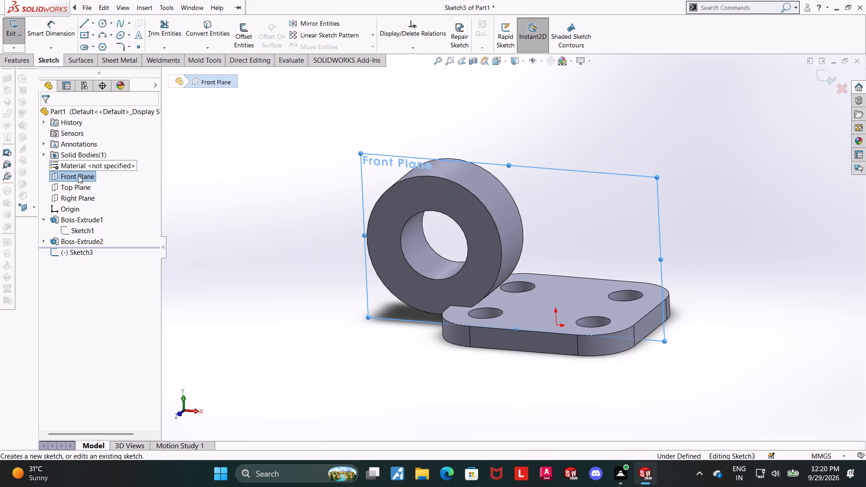
{"action": "left_click", "coordinate": [82, 253]}
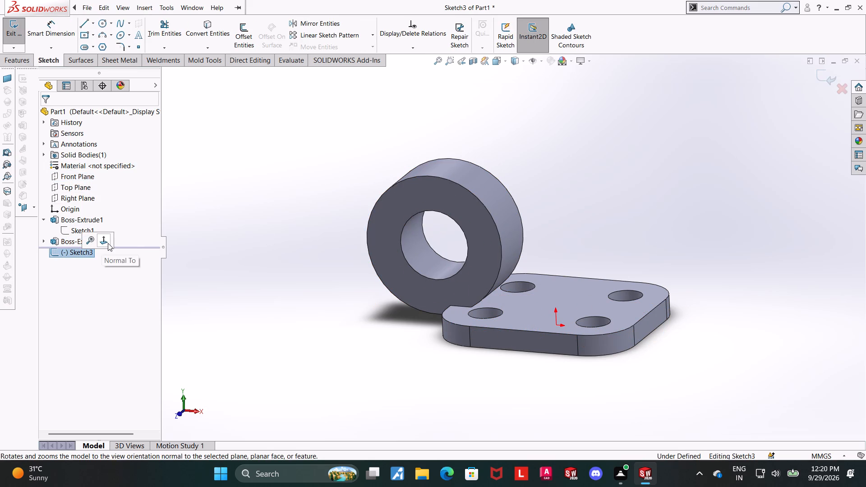
{"action": "left_click", "coordinate": [108, 243]}
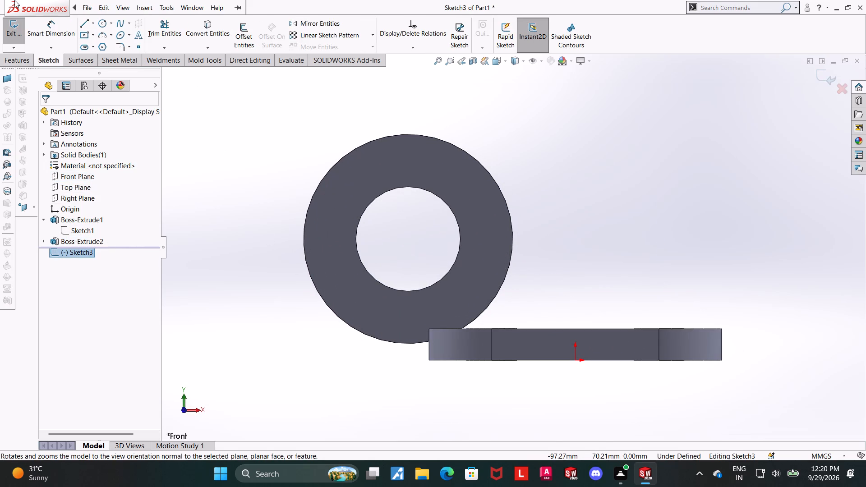
{"action": "left_click", "coordinate": [83, 25]}
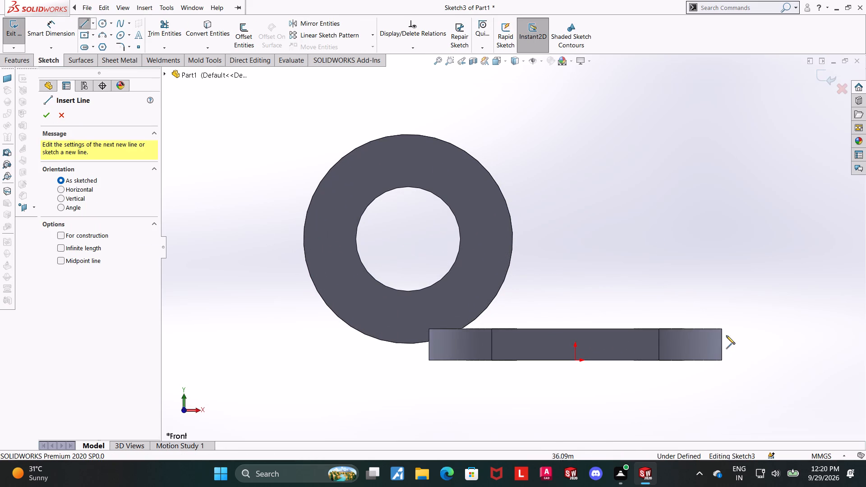
{"action": "left_click", "coordinate": [721, 329]}
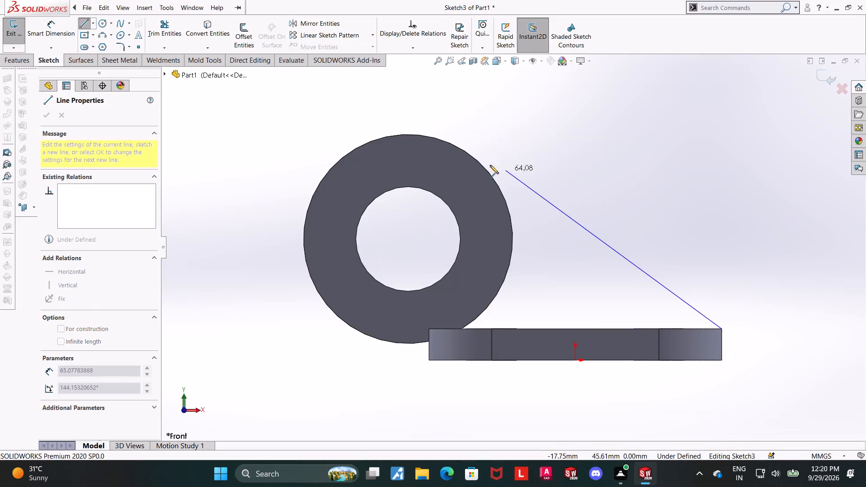
{"action": "left_click", "coordinate": [464, 149]}
{"action": "key", "text": "Escape"}
{"action": "key", "text": "Escape"}
Make the sloping line tangent to the ring's outer circular edge and exit the sketch.
{"action": "middle_click_drag", "start_coordinate": [711, 211], "coordinate": [695, 226]}
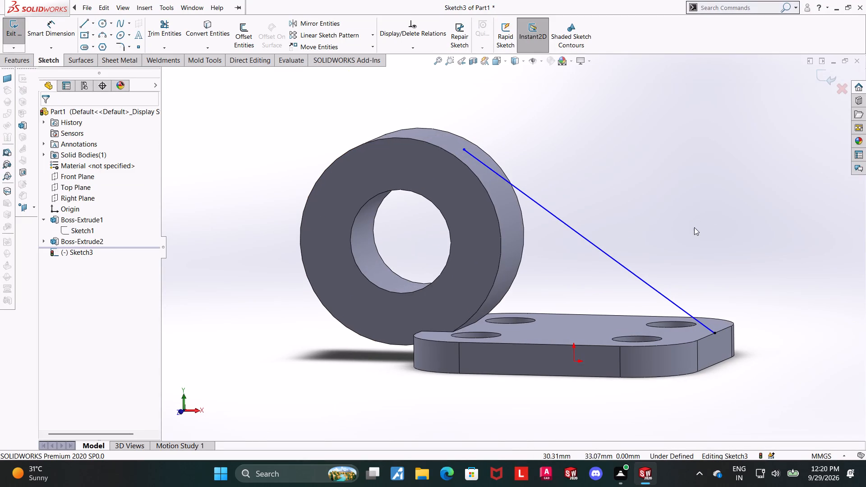
{"action": "left_click", "coordinate": [75, 249]}
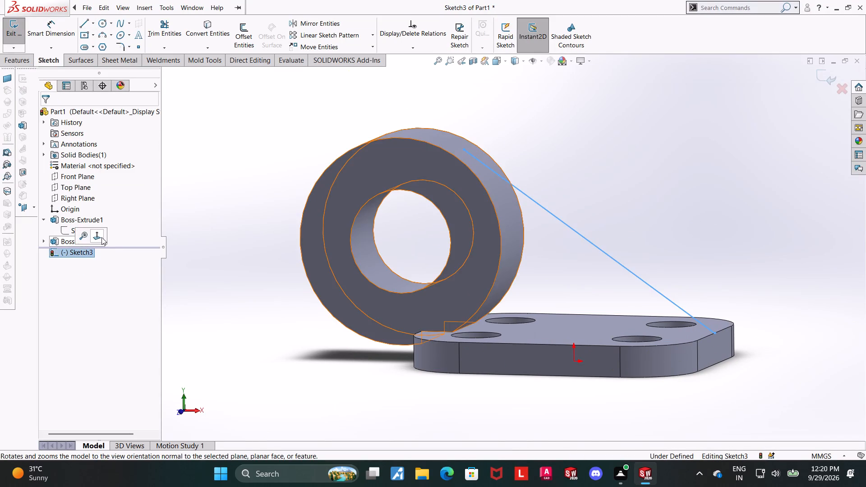
{"action": "left_click", "coordinate": [101, 237]}
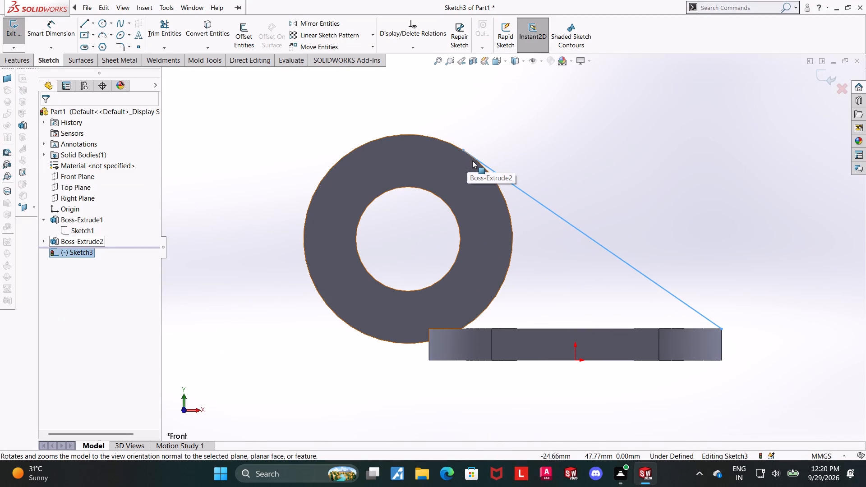
{"action": "left_click", "coordinate": [439, 139]}
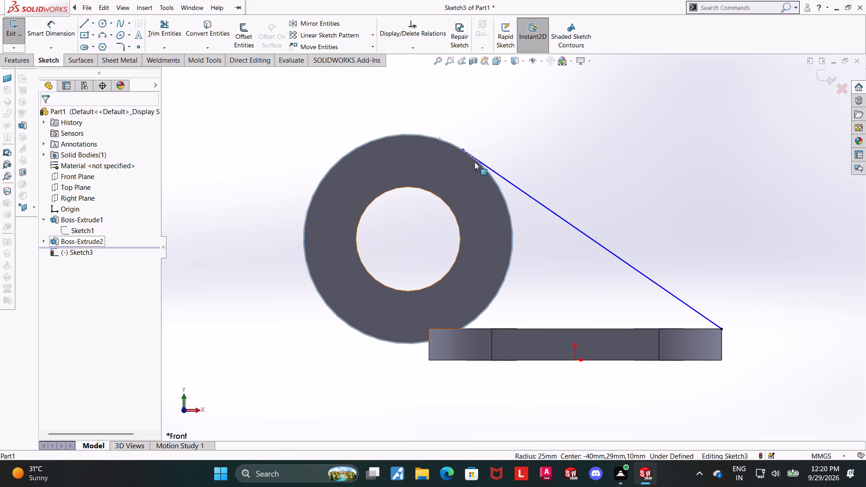
{"action": "left_click", "coordinate": [483, 163], "text": "ctrl"}
{"action": "left_click", "coordinate": [46, 274]}
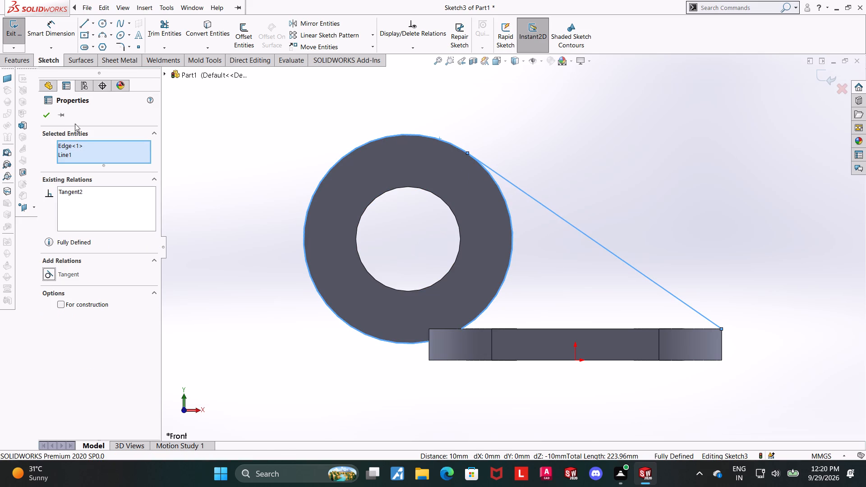
{"action": "left_click", "coordinate": [48, 117]}
{"action": "key", "text": "Escape"}
{"action": "middle_click_drag", "start_coordinate": [692, 205], "coordinate": [676, 219]}
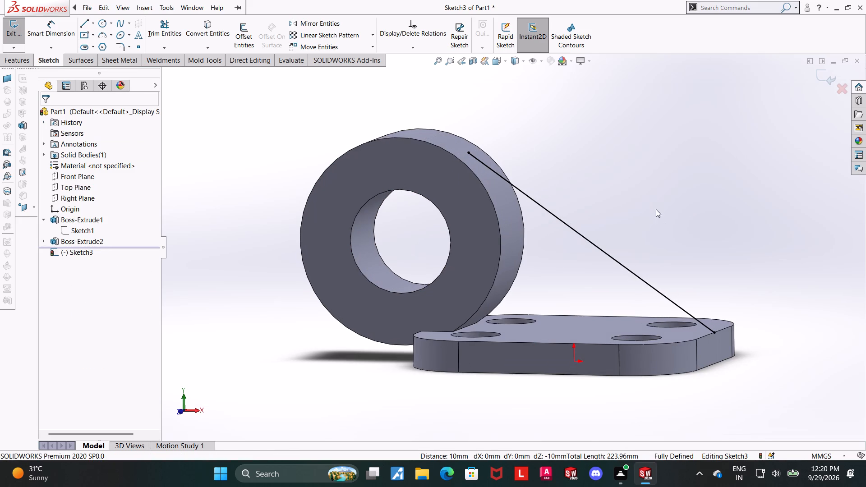
{"action": "left_click", "coordinate": [3, 31]}
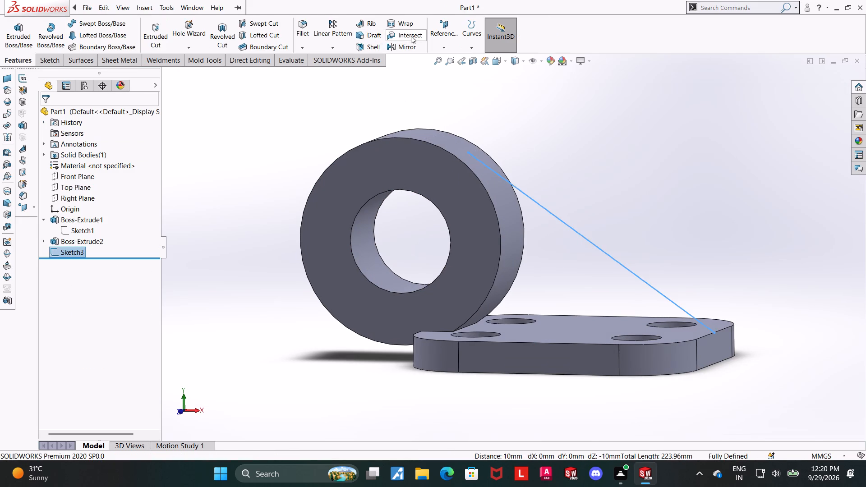
Create a 10 mm thick Rib from the sloping line, thickened on both sides, with the material side flipped toward the base plate.
{"action": "left_click", "coordinate": [365, 27]}
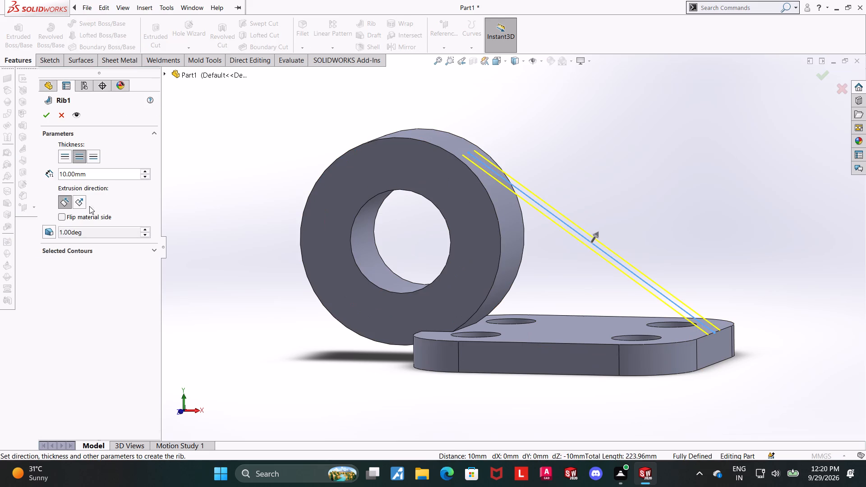
{"action": "left_click", "coordinate": [64, 217]}
{"action": "left_click", "coordinate": [43, 115]}
Examine the finished rib along with the base plate sketch and the dimensioned ring sketch, viewing each sketch face-on.
{"action": "middle_click_drag", "start_coordinate": [798, 235], "coordinate": [794, 240]}
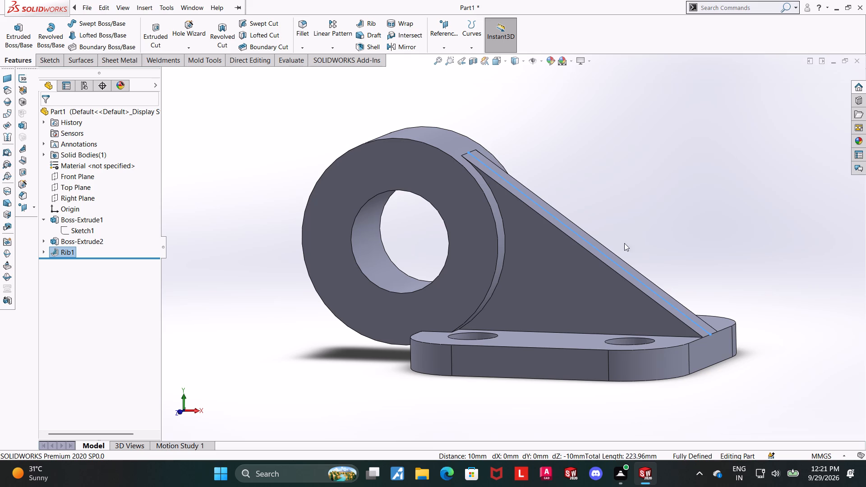
{"action": "left_click", "coordinate": [72, 233]}
{"action": "left_click", "coordinate": [112, 219]}
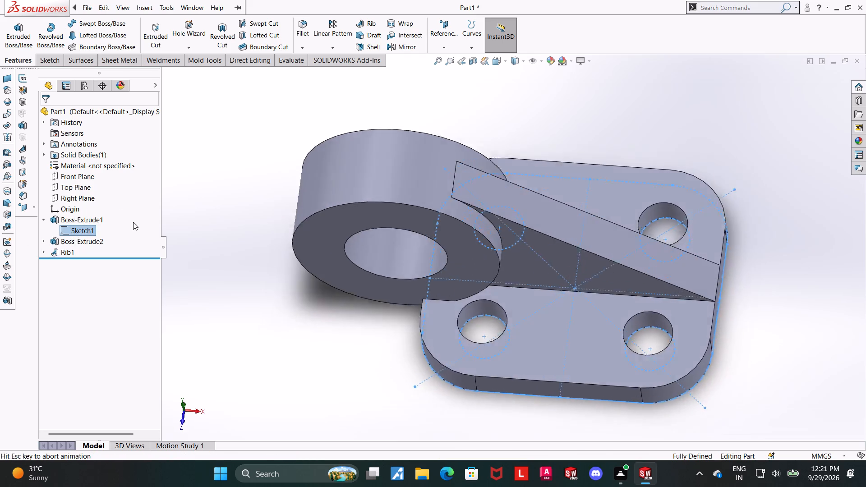
{"action": "middle_click_drag", "start_coordinate": [174, 275], "coordinate": [177, 259]}
{"action": "left_click", "coordinate": [178, 261]}
{"action": "scroll", "coordinate": [214, 304], "scroll_direction": "up", "scroll_amount": 1}
{"action": "middle_click_drag", "start_coordinate": [214, 304], "coordinate": [206, 166]}
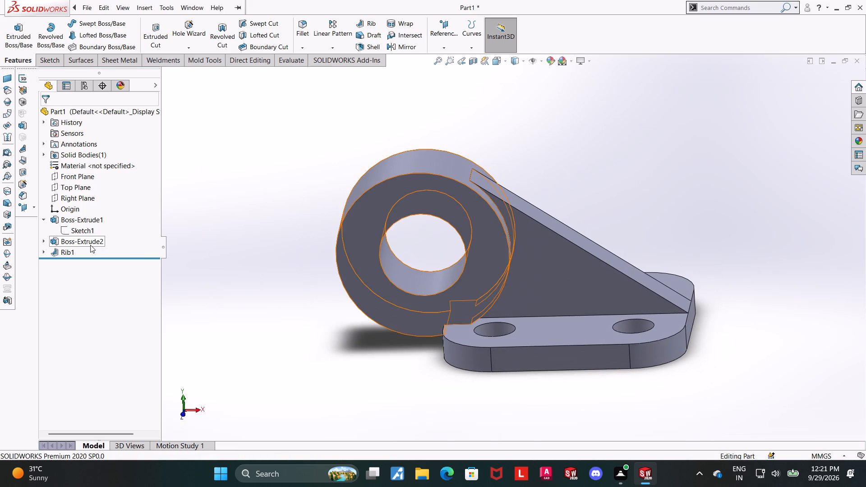
{"action": "left_click", "coordinate": [48, 241]}
{"action": "left_click", "coordinate": [72, 248]}
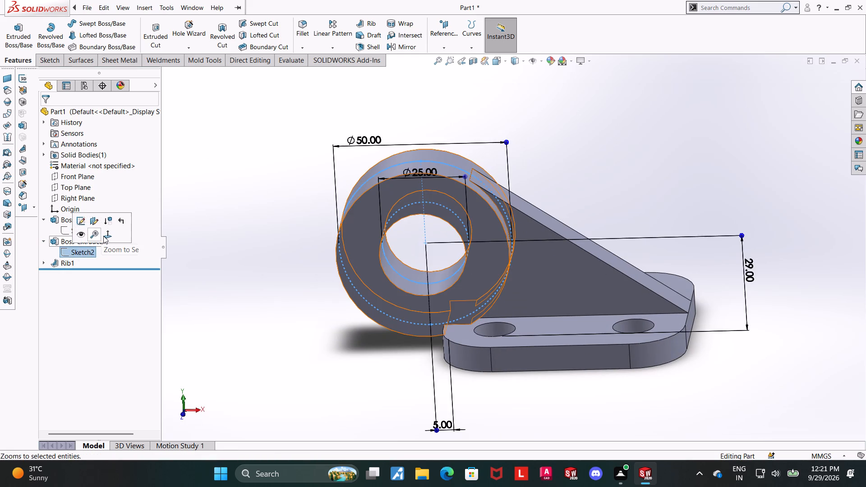
{"action": "left_click", "coordinate": [103, 236]}
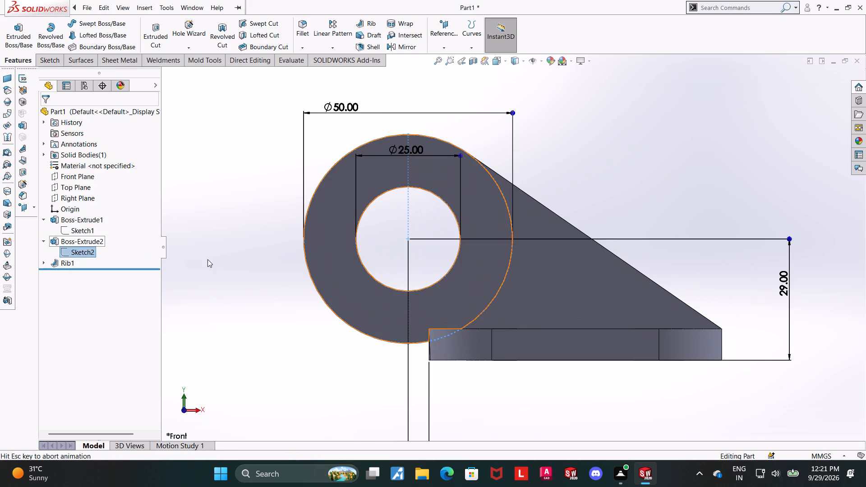
{"action": "left_click", "coordinate": [228, 291]}
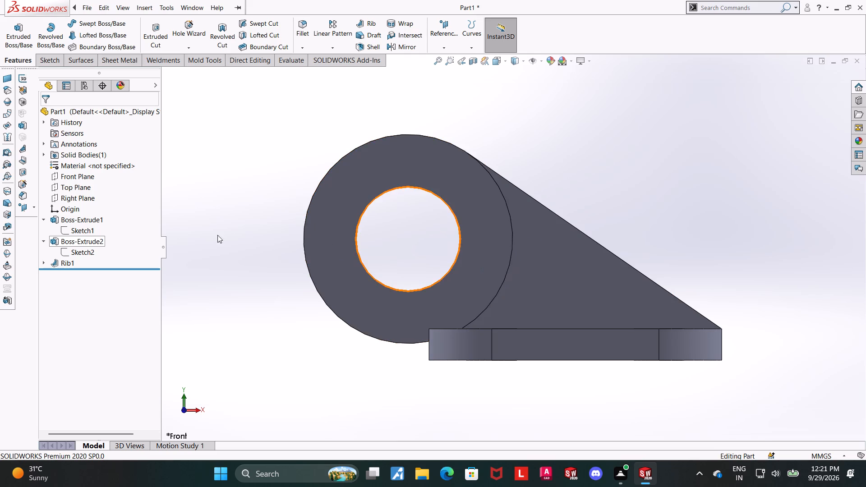
{"action": "left_click", "coordinate": [85, 250]}
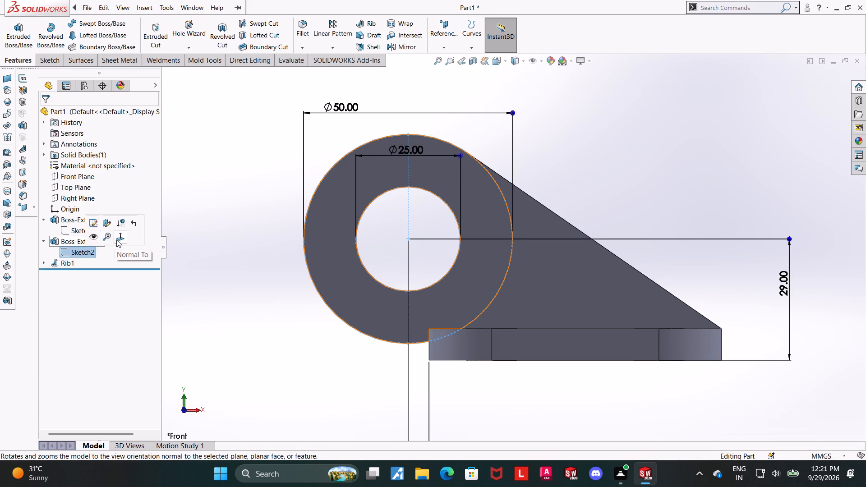
{"action": "left_click", "coordinate": [281, 279]}
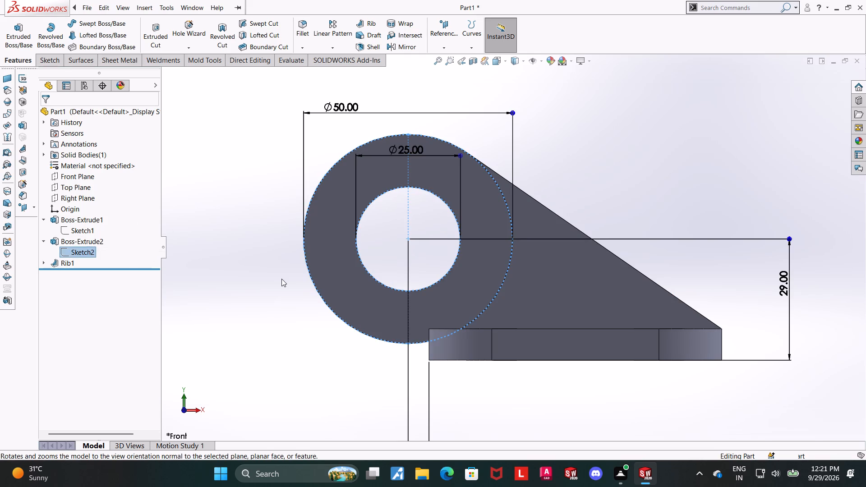
Edit the ring's extrusion and set its Mid Plane depth to 10 mm.
{"action": "left_click", "coordinate": [77, 248]}
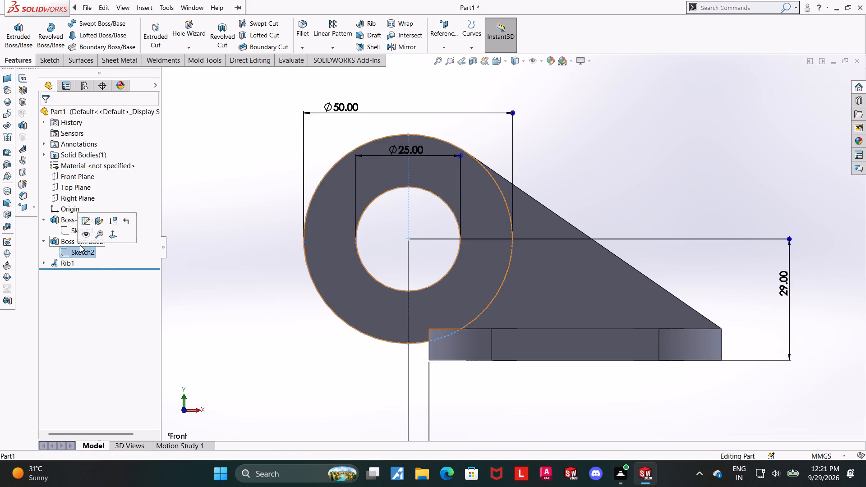
{"action": "left_click", "coordinate": [77, 244]}
{"action": "left_click", "coordinate": [88, 222]}
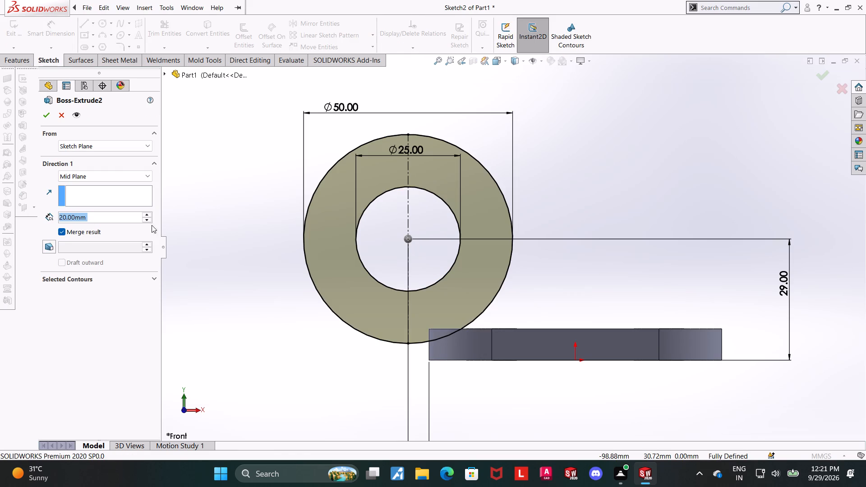
{"action": "type", "text": "10"}
{"action": "key", "text": "Return"}
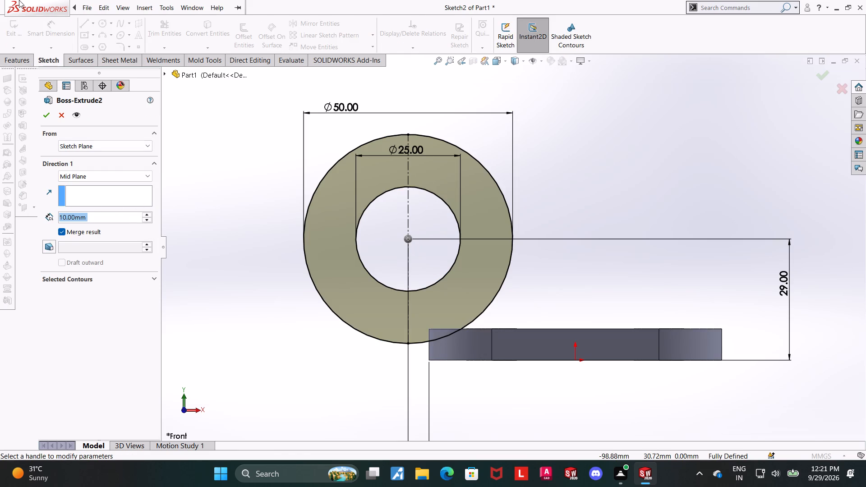
{"action": "left_click", "coordinate": [49, 116]}
{"action": "left_click", "coordinate": [267, 193]}
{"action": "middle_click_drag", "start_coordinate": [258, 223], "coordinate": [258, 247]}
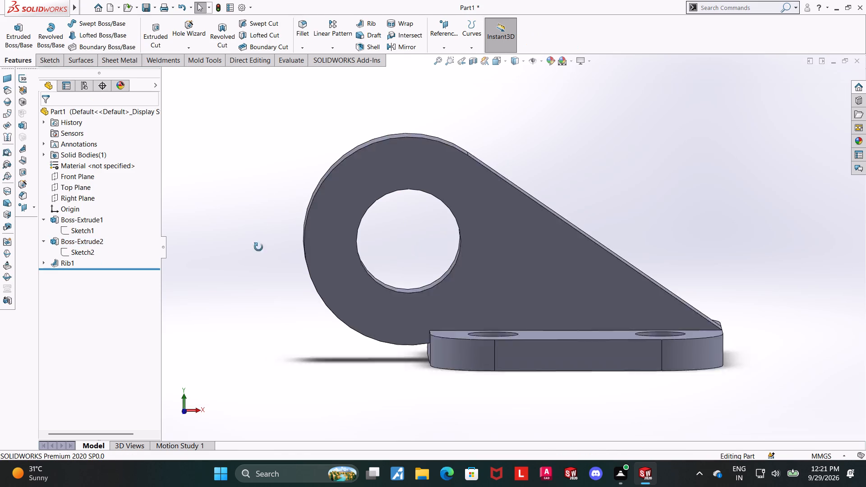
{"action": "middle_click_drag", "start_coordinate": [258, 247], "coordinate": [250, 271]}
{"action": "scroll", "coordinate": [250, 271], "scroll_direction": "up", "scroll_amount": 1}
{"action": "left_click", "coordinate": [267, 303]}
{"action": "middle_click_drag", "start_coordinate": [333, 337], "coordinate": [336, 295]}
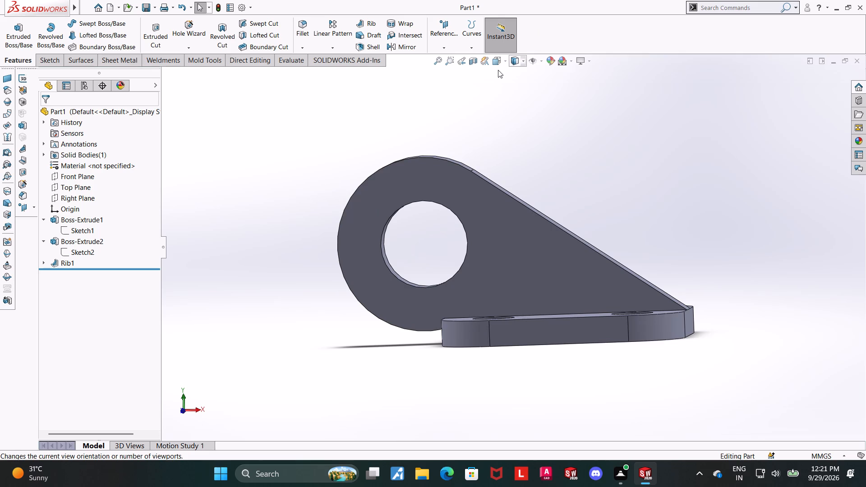
Delete the rib feature while keeping its sloping-line sketch.
{"action": "left_click", "coordinate": [497, 64]}
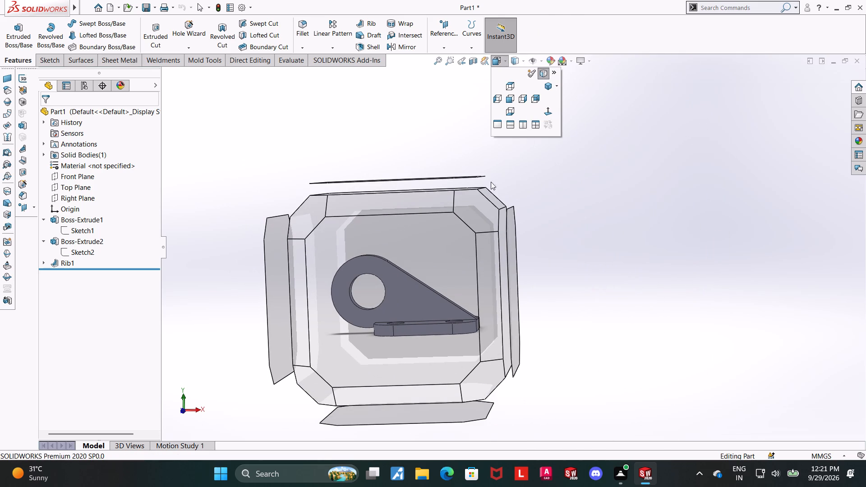
{"action": "left_click", "coordinate": [428, 303]}
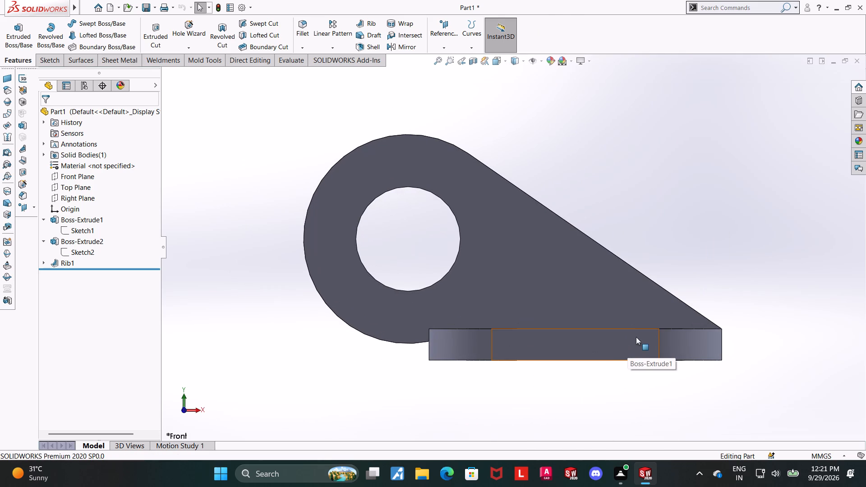
{"action": "scroll", "coordinate": [430, 342], "scroll_direction": "down", "scroll_amount": 4}
{"action": "scroll", "coordinate": [451, 322], "scroll_direction": "up", "scroll_amount": 5}
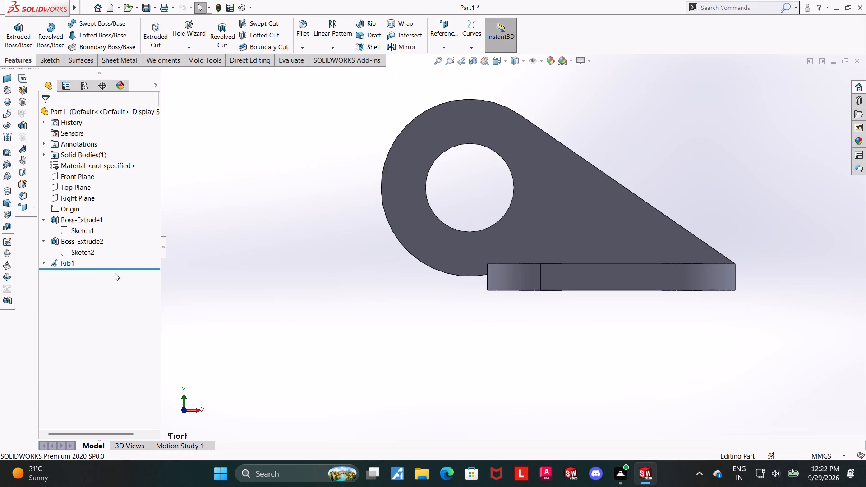
{"action": "key", "text": "ctrl+z"}
{"action": "right_click", "coordinate": [69, 264]}
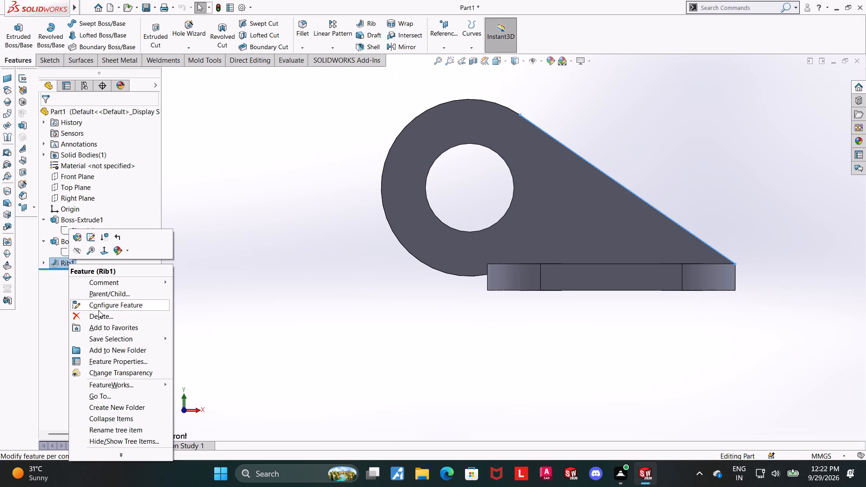
{"action": "left_click", "coordinate": [99, 313]}
{"action": "left_click", "coordinate": [502, 176]}
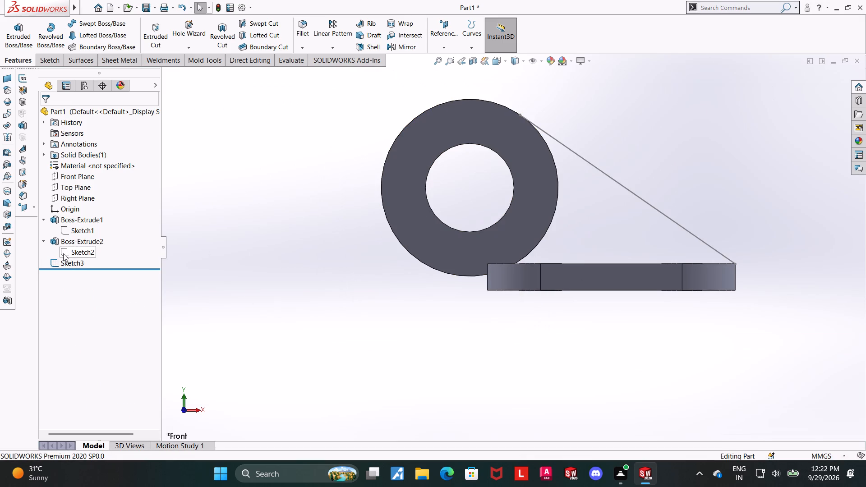
Delete the leftover sketch containing the sloping line.
{"action": "right_click", "coordinate": [69, 260]}
{"action": "left_click", "coordinate": [130, 318]}
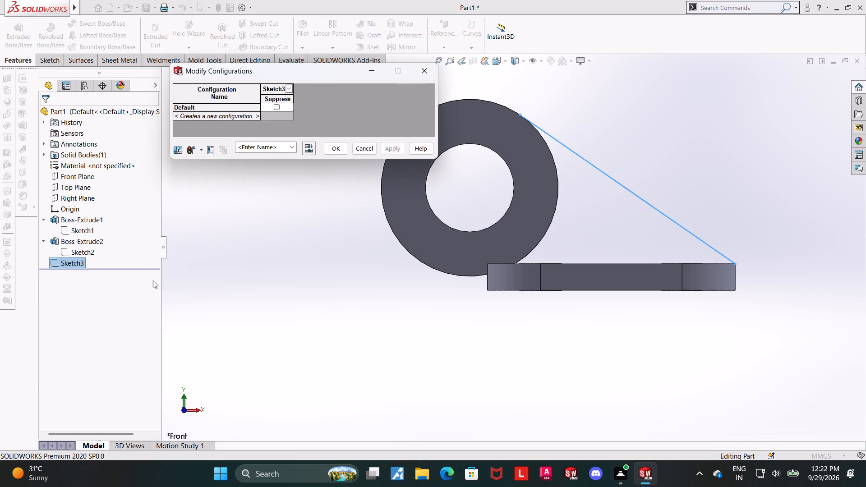
{"action": "key", "text": "Escape"}
{"action": "right_click", "coordinate": [80, 268]}
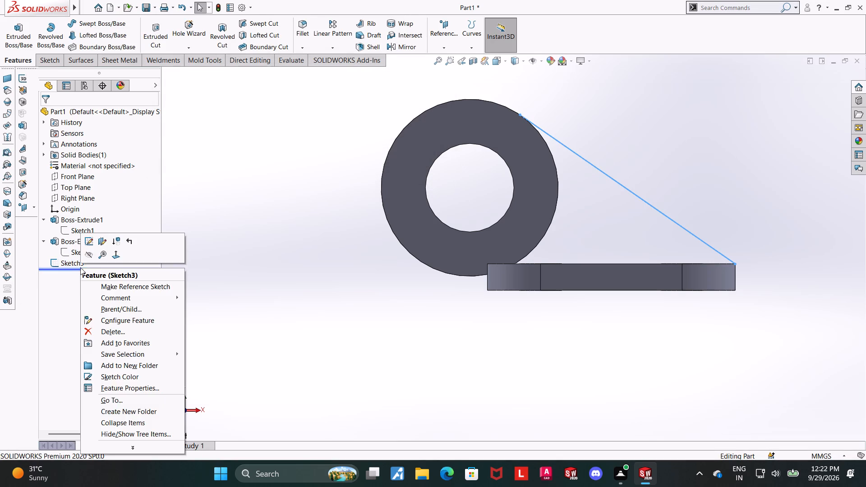
{"action": "key", "text": "Escape"}
{"action": "right_click", "coordinate": [71, 261]}
{"action": "left_click", "coordinate": [106, 326]}
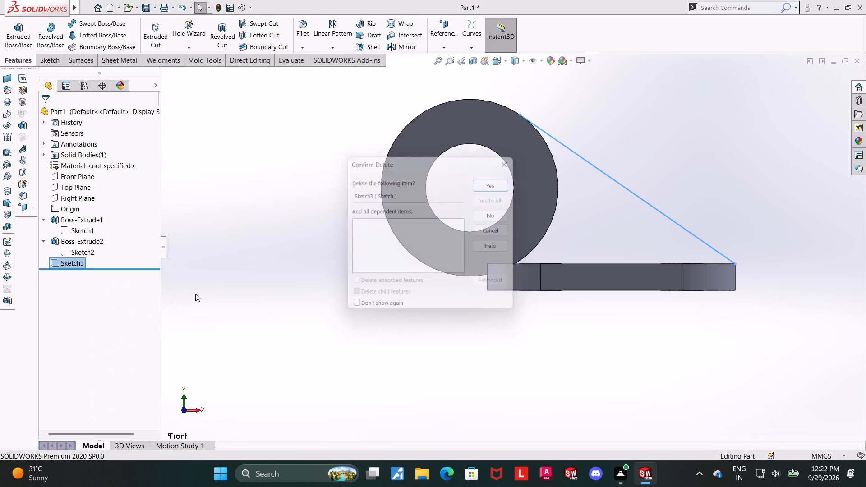
{"action": "left_click", "coordinate": [516, 172]}
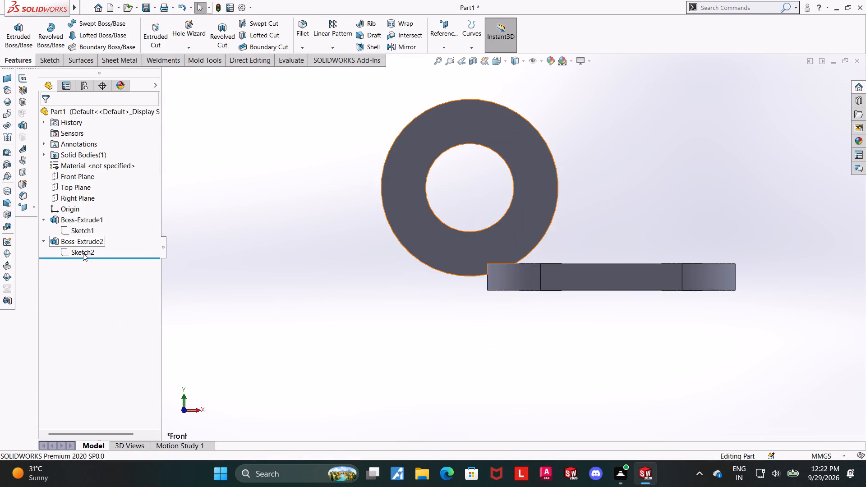
Open the ring's sketch for editing and orient it to the Front view.
{"action": "left_click", "coordinate": [83, 253]}
{"action": "left_click", "coordinate": [92, 228]}
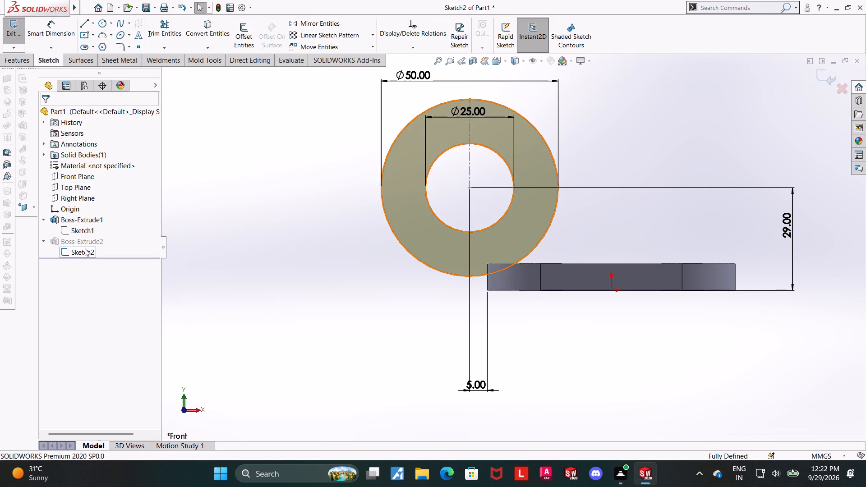
{"action": "left_click", "coordinate": [85, 248]}
{"action": "left_click", "coordinate": [110, 233]}
{"action": "middle_click_drag", "start_coordinate": [442, 277], "coordinate": [647, 287]}
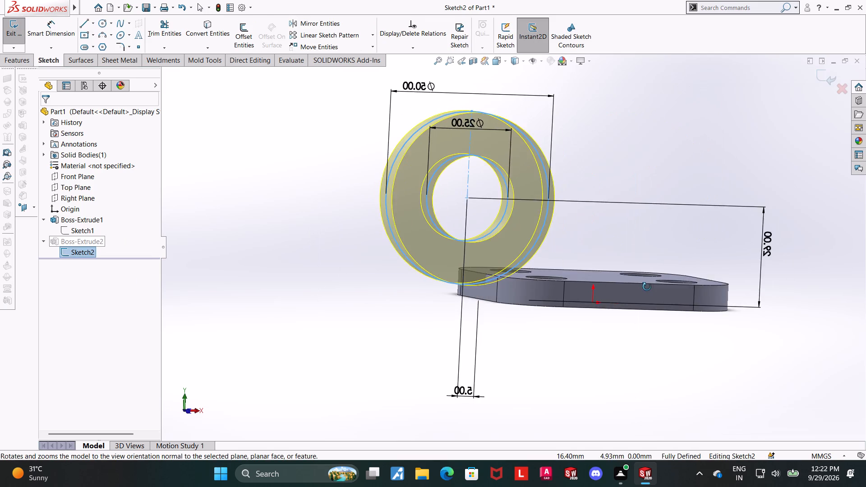
{"action": "middle_click_drag", "start_coordinate": [647, 287], "coordinate": [647, 285]}
{"action": "scroll", "coordinate": [645, 285], "scroll_direction": "up", "scroll_amount": 3}
{"action": "left_click", "coordinate": [492, 62]}
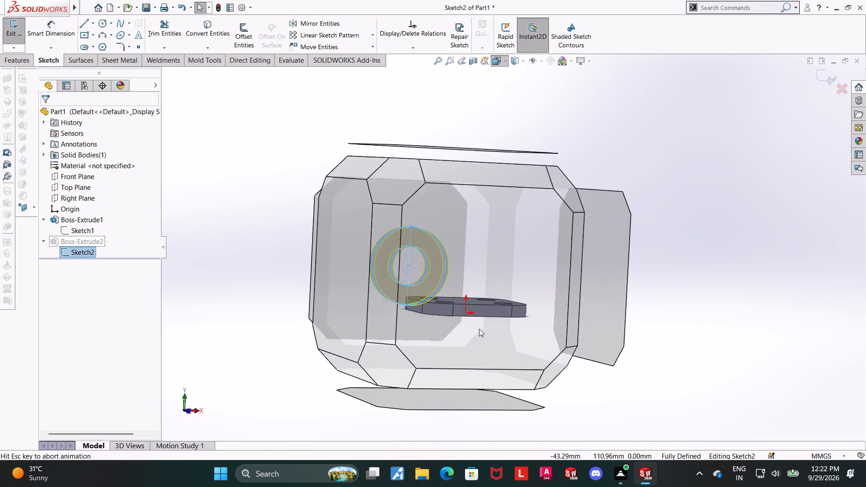
{"action": "left_click", "coordinate": [442, 307]}
{"action": "scroll", "coordinate": [673, 237], "scroll_direction": "up", "scroll_amount": 3}
{"action": "scroll", "coordinate": [669, 234], "scroll_direction": "down", "scroll_amount": 2}
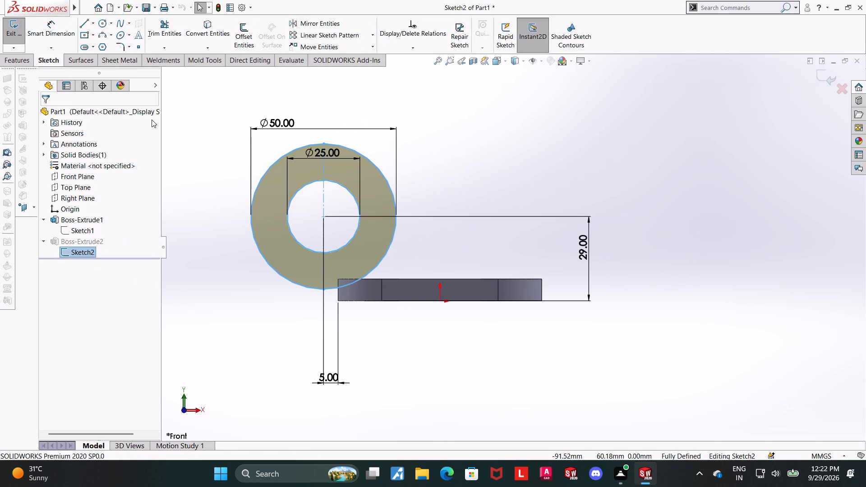
Sketch a sloping line tangent to the 50 mm outer circle, ending at the base plate's top corner farthest from the ring.
{"action": "left_click", "coordinate": [83, 22]}
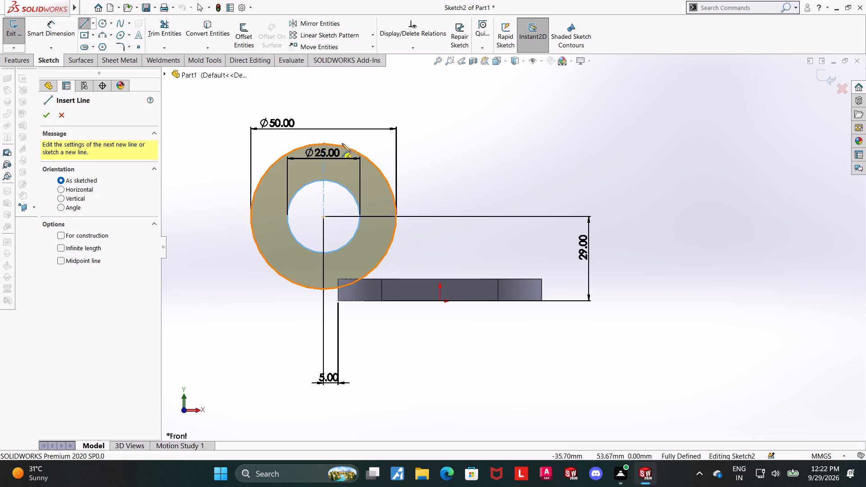
{"action": "left_click", "coordinate": [342, 143]}
{"action": "left_click", "coordinate": [542, 279]}
{"action": "key", "text": "Escape"}
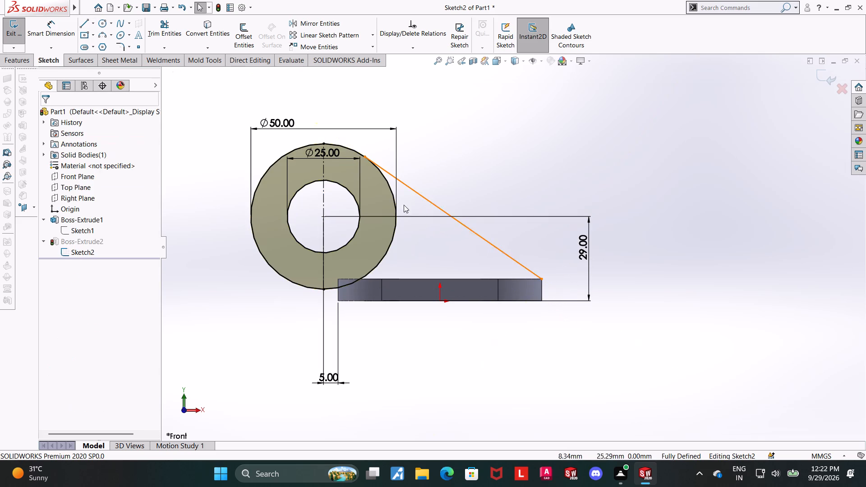
{"action": "key", "text": "Escape"}
{"action": "left_click", "coordinate": [351, 151]}
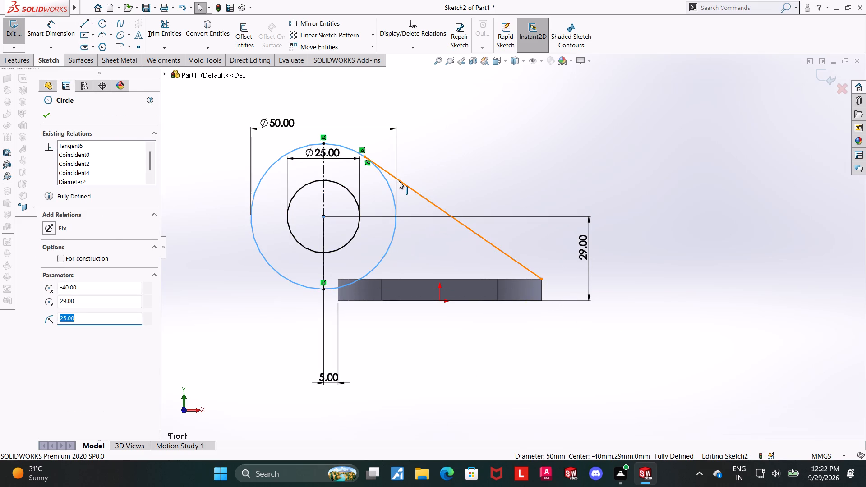
{"action": "left_click", "coordinate": [399, 181], "text": "ctrl"}
{"action": "key", "text": "Escape"}
{"action": "key", "text": "Escape"}
Trim away the outer circle's arc between the tangent point and its lowest point, on the side facing the sloping line.
{"action": "scroll", "coordinate": [371, 290], "scroll_direction": "up", "scroll_amount": 1}
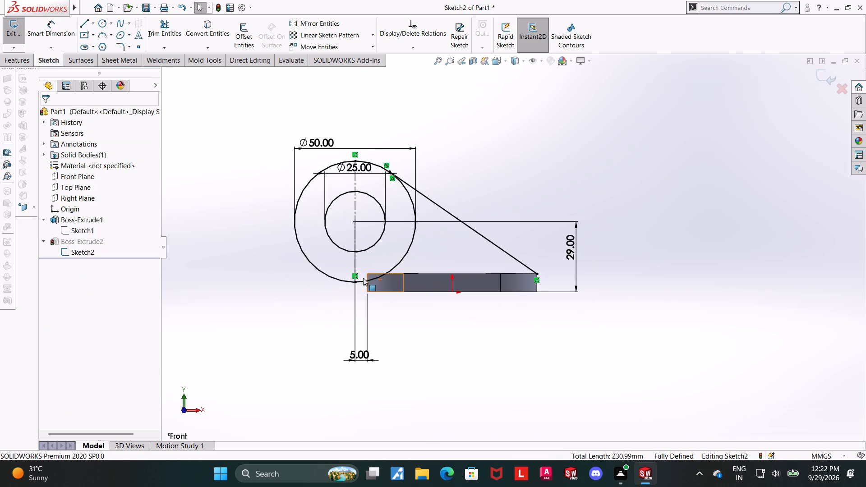
{"action": "scroll", "coordinate": [365, 266], "scroll_direction": "down", "scroll_amount": 2}
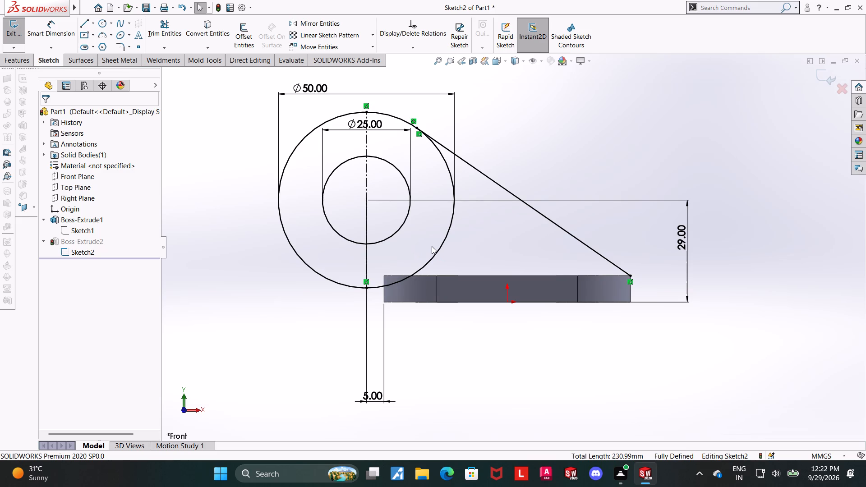
{"action": "left_click", "coordinate": [160, 25]}
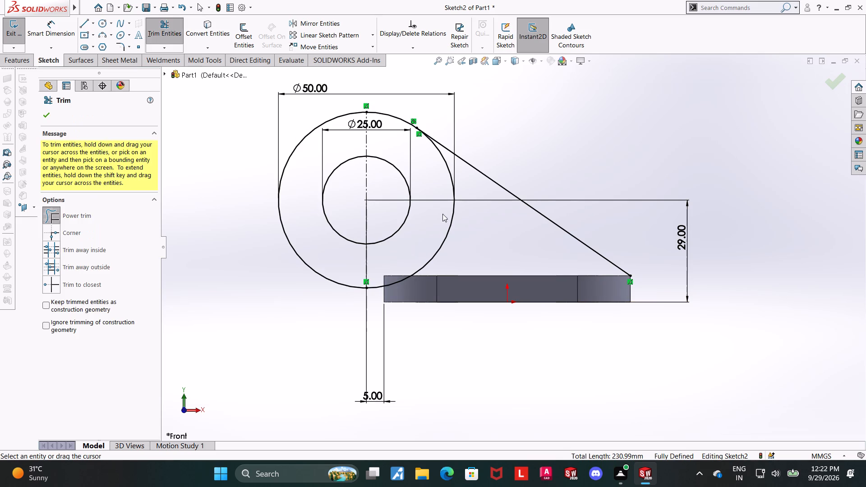
{"action": "left_click_drag", "start_coordinate": [463, 234], "coordinate": [436, 225]}
{"action": "key", "text": "Escape"}
{"action": "key", "text": "Escape"}
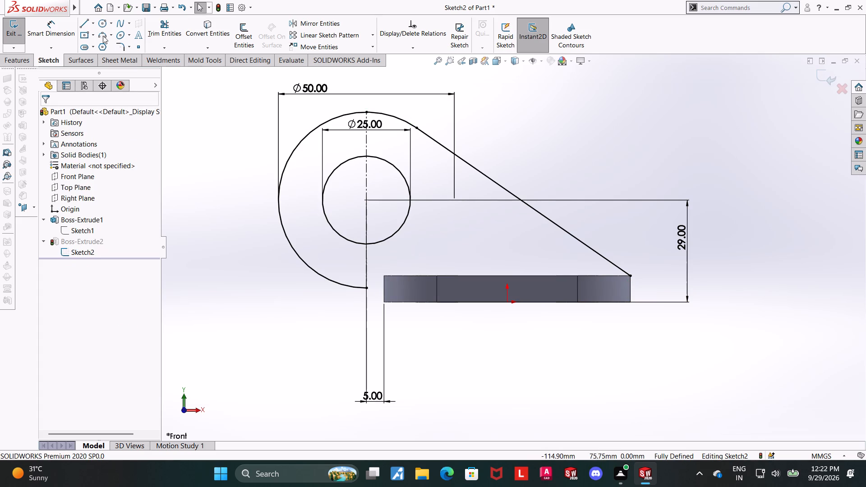
Sketch a short horizontal line from the outer arc's lowest point to the base plate's near end face and try to exit the sketch.
{"action": "left_click", "coordinate": [88, 23]}
{"action": "left_click", "coordinate": [84, 22]}
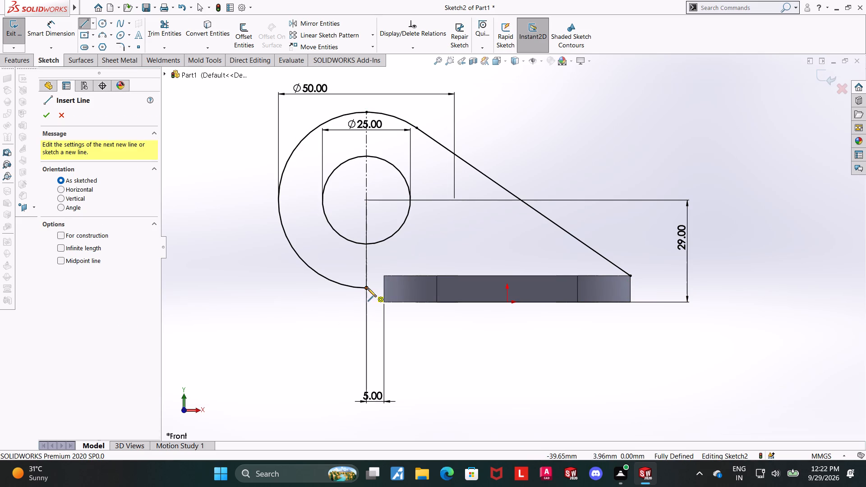
{"action": "left_click", "coordinate": [368, 288]}
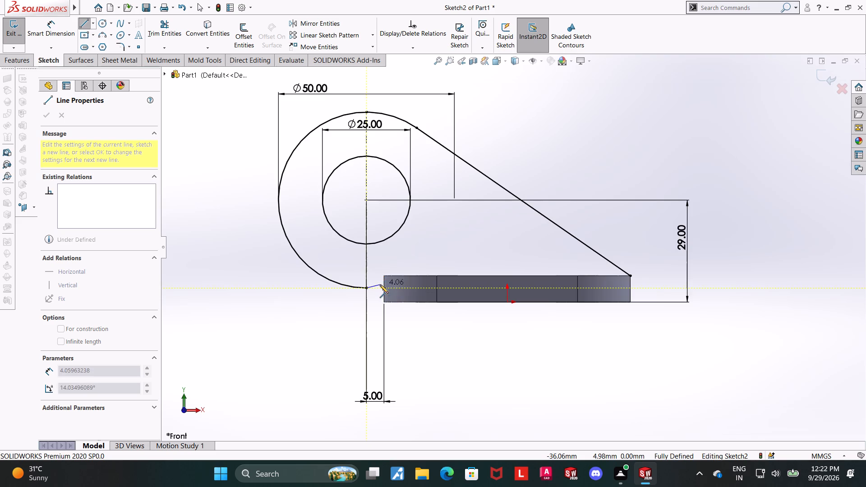
{"action": "scroll", "coordinate": [380, 285], "scroll_direction": "down", "scroll_amount": 10}
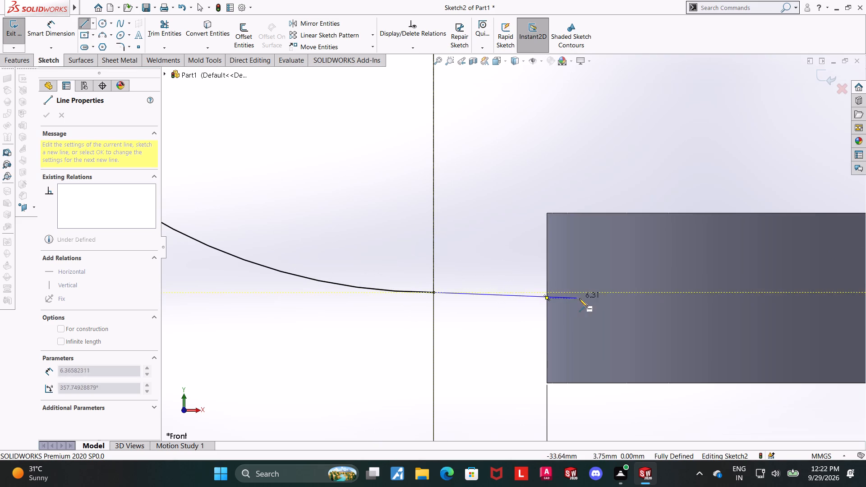
{"action": "left_click", "coordinate": [546, 290]}
{"action": "key", "text": "Escape"}
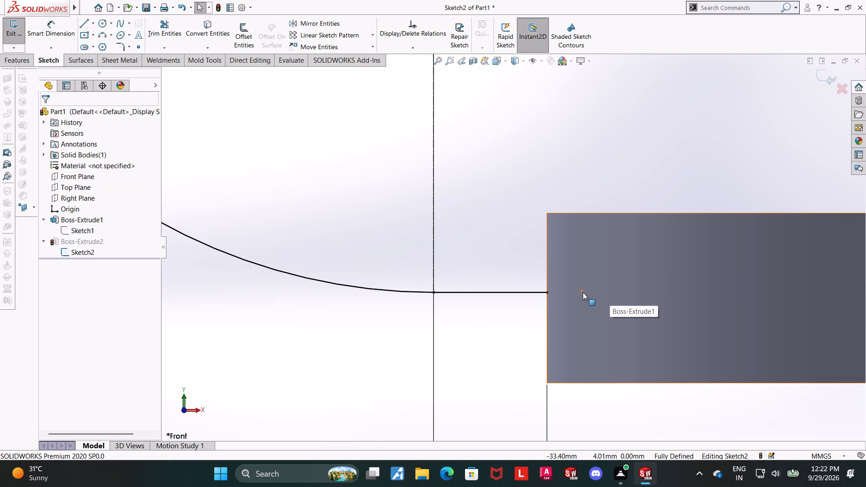
{"action": "scroll", "coordinate": [580, 288], "scroll_direction": "up", "scroll_amount": 15}
{"action": "scroll", "coordinate": [579, 202], "scroll_direction": "down", "scroll_amount": 3}
{"action": "key", "text": "Escape"}
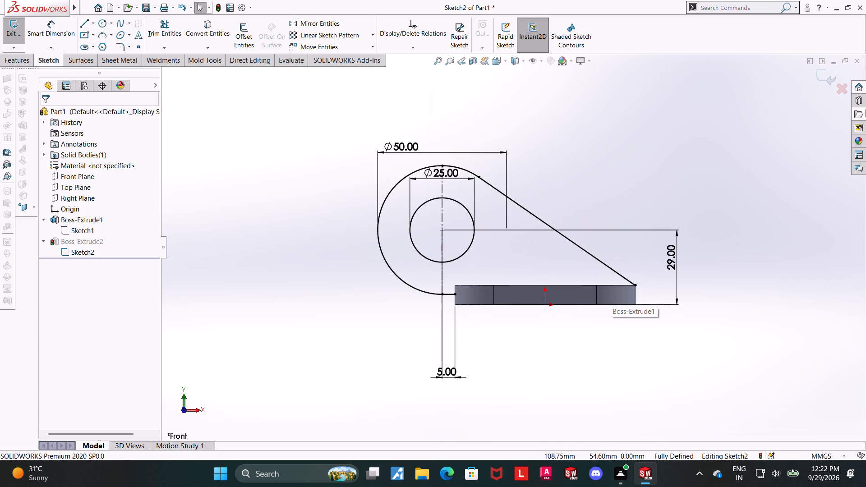
{"action": "left_click", "coordinate": [822, 76]}
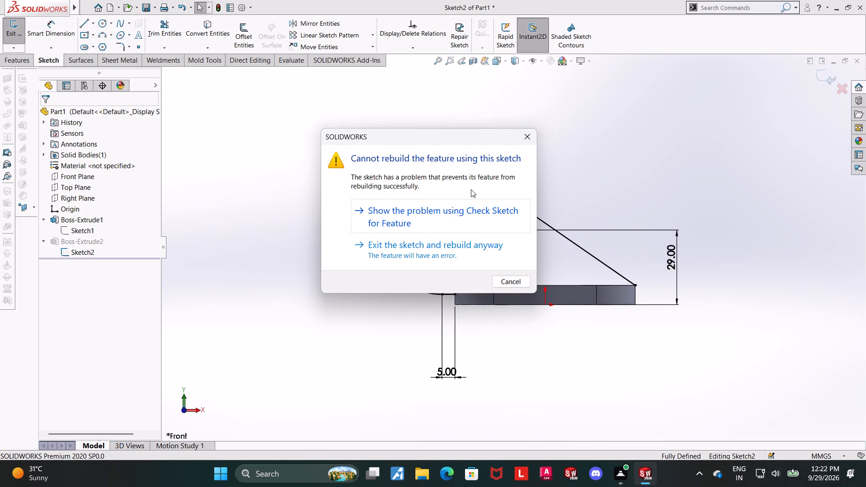
{"action": "left_click", "coordinate": [525, 140]}
Close the profile with a line up the plate's end face and a 70 mm line along its top, and exit the sketch.
{"action": "scroll", "coordinate": [598, 225], "scroll_direction": "down", "scroll_amount": 1}
{"action": "scroll", "coordinate": [570, 251], "scroll_direction": "down", "scroll_amount": 2}
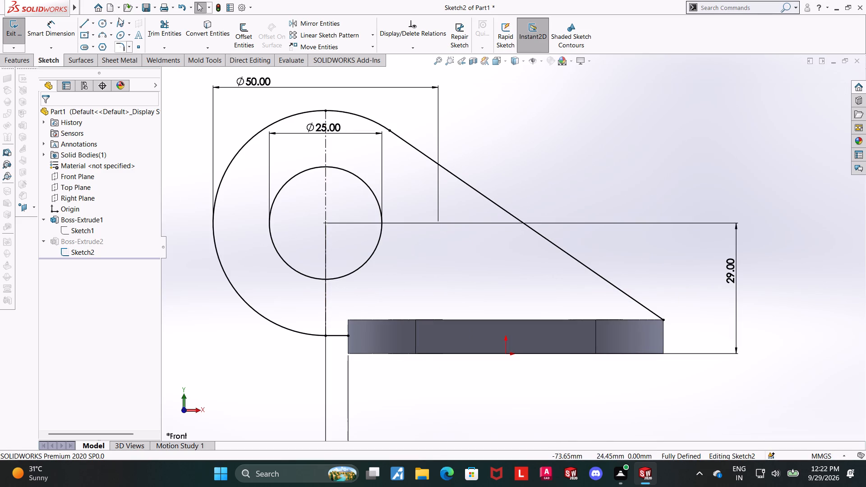
{"action": "left_click", "coordinate": [80, 21]}
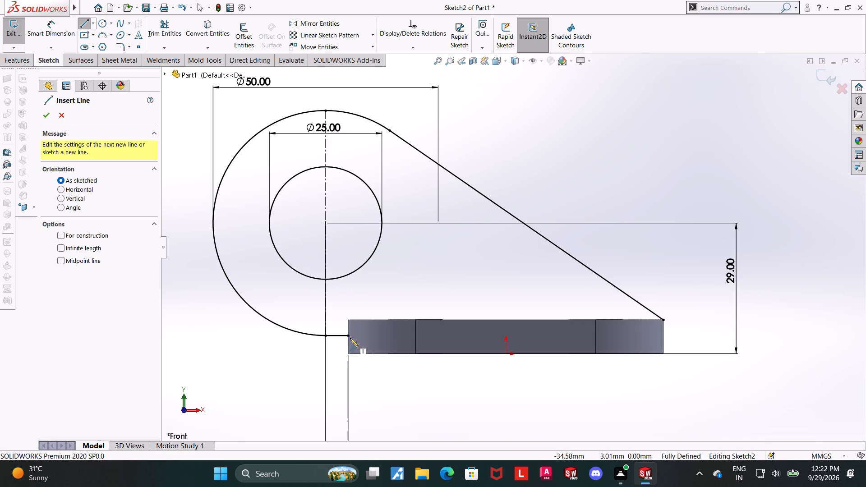
{"action": "left_click", "coordinate": [350, 336]}
{"action": "left_click", "coordinate": [348, 321]}
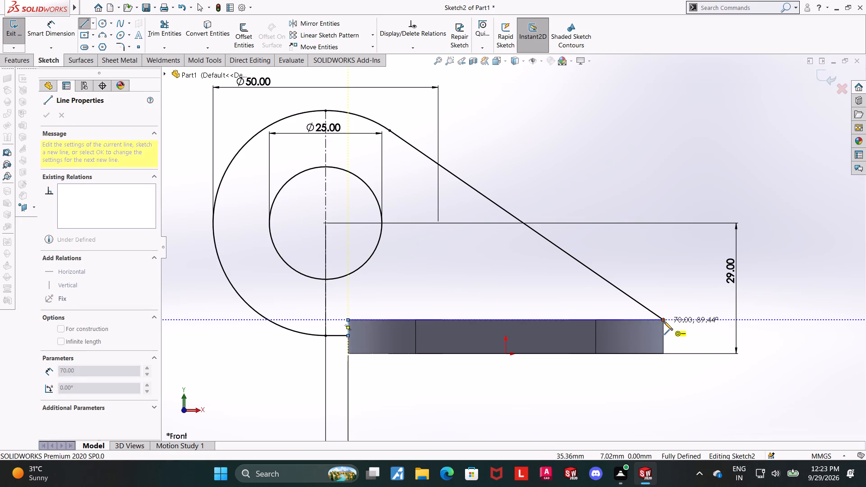
{"action": "left_click", "coordinate": [662, 320]}
{"action": "key", "text": "Escape"}
{"action": "key", "text": "Escape"}
{"action": "key", "text": "Escape"}
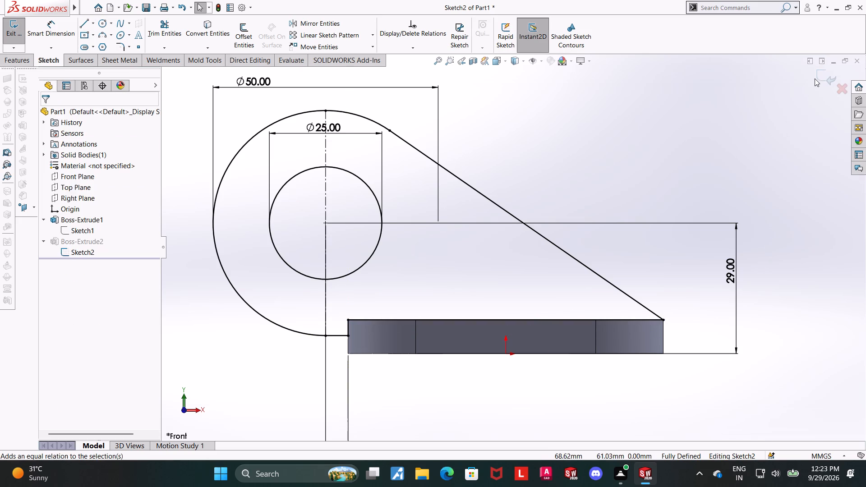
{"action": "left_click", "coordinate": [815, 78]}
{"action": "left_click", "coordinate": [827, 77]}
Examine the rebuilt bracket and its two extrusions from several angles.
{"action": "middle_click_drag", "start_coordinate": [718, 126], "coordinate": [707, 138]}
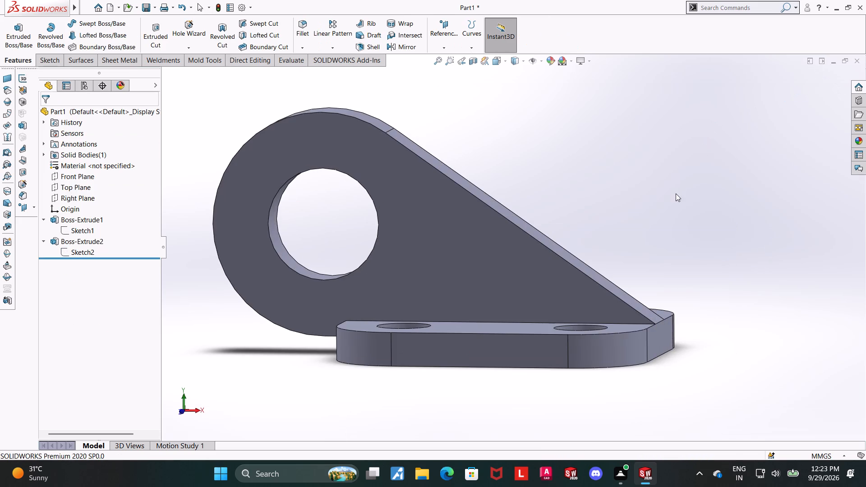
{"action": "left_click", "coordinate": [676, 193]}
{"action": "middle_click_drag", "start_coordinate": [642, 229], "coordinate": [652, 207]}
{"action": "middle_click_drag", "start_coordinate": [636, 203], "coordinate": [624, 224]}
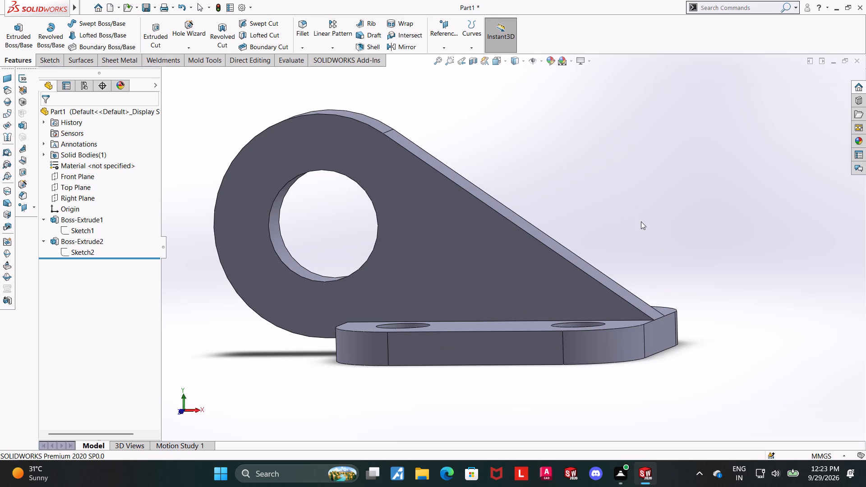
{"action": "left_click", "coordinate": [641, 221]}
{"action": "scroll", "coordinate": [402, 187], "scroll_direction": "up", "scroll_amount": 3}
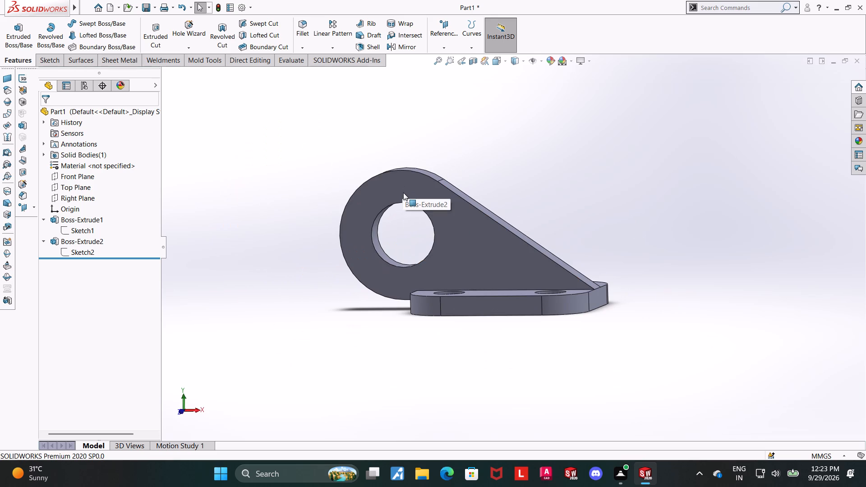
{"action": "left_click", "coordinate": [86, 244]}
{"action": "left_click", "coordinate": [91, 220]}
{"action": "middle_click_drag", "start_coordinate": [252, 219], "coordinate": [248, 247]}
{"action": "left_click", "coordinate": [50, 122]}
{"action": "left_click", "coordinate": [51, 115]}
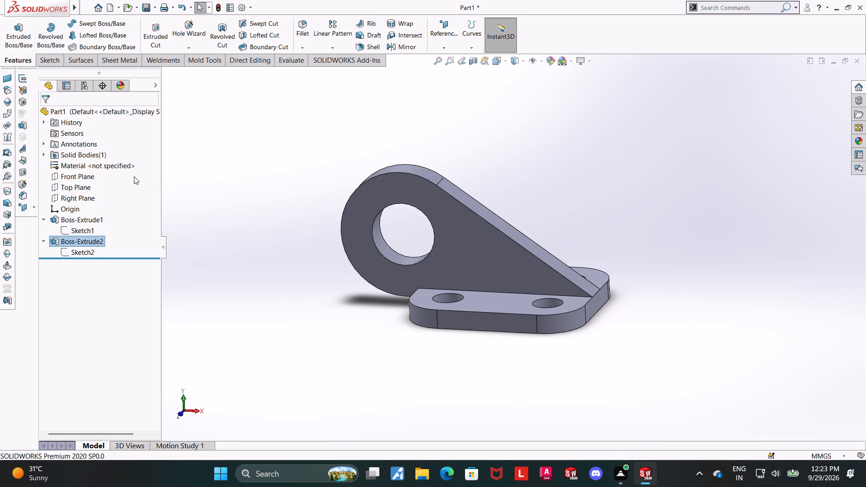
{"action": "left_click", "coordinate": [239, 257]}
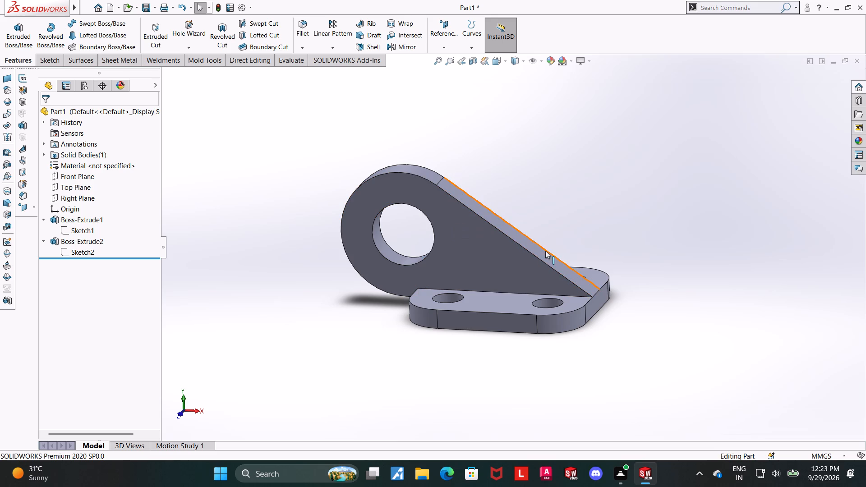
Start a sketch on the web's front face and draw a vertical centerline between the ring's highest and lowest points.
{"action": "left_click", "coordinate": [461, 232]}
{"action": "left_click", "coordinate": [503, 208]}
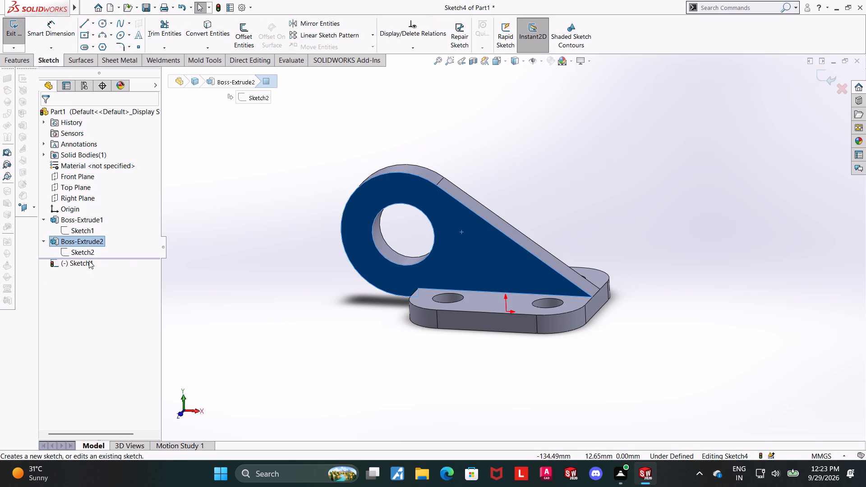
{"action": "left_click", "coordinate": [89, 261]}
{"action": "left_click", "coordinate": [110, 250]}
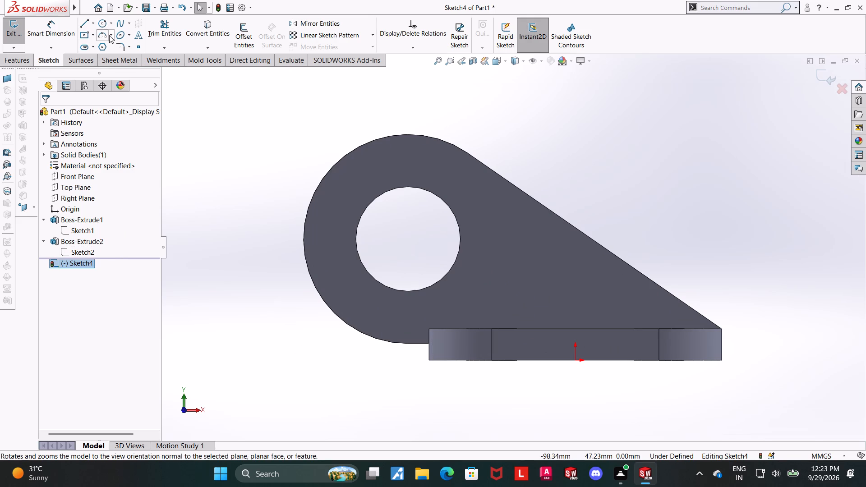
{"action": "left_click", "coordinate": [94, 24]}
{"action": "left_click", "coordinate": [100, 45]}
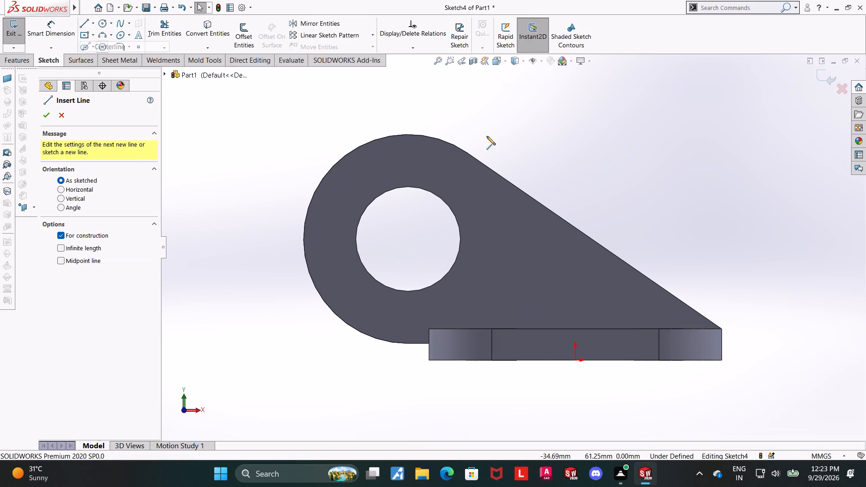
{"action": "left_click", "coordinate": [410, 134]}
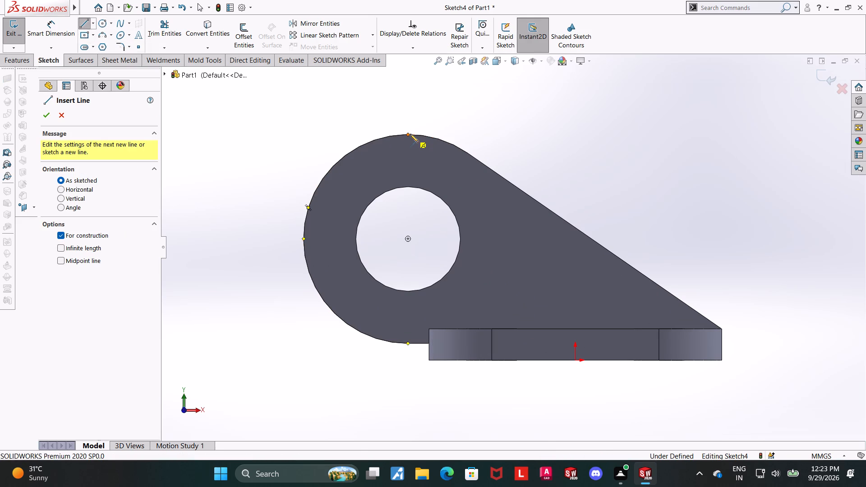
{"action": "left_click", "coordinate": [409, 342]}
{"action": "key", "text": "Escape"}
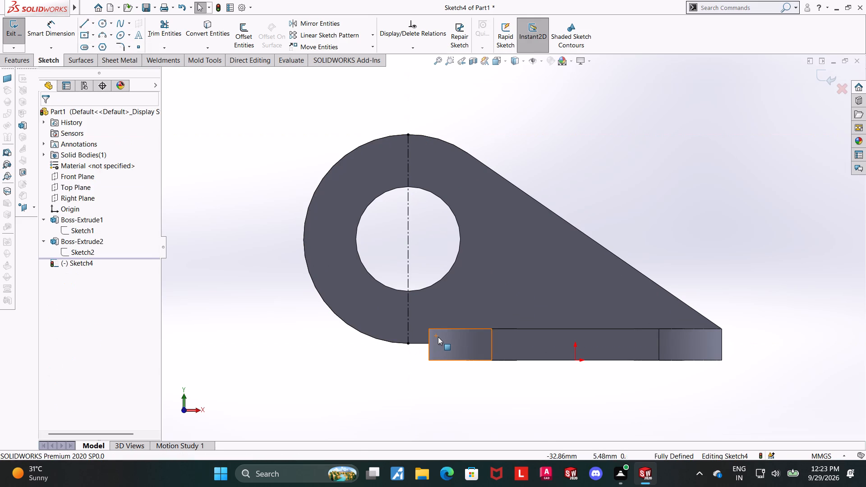
{"action": "key", "text": "Escape"}
{"action": "key", "text": "Escape"}
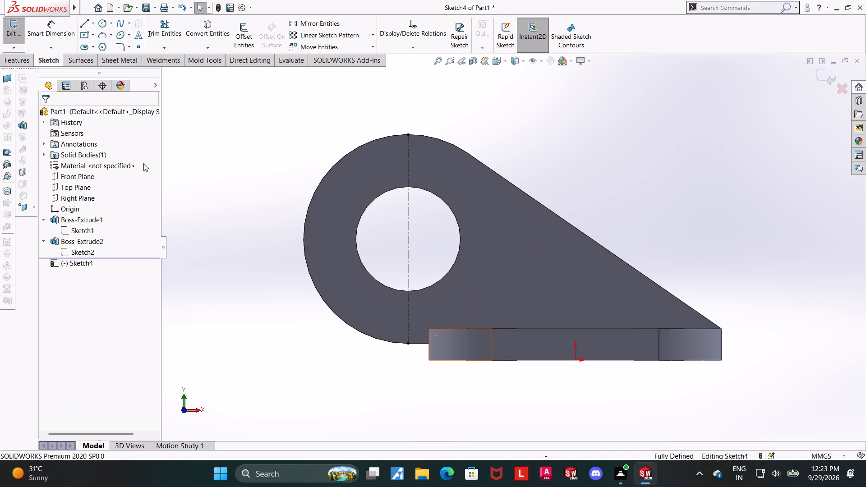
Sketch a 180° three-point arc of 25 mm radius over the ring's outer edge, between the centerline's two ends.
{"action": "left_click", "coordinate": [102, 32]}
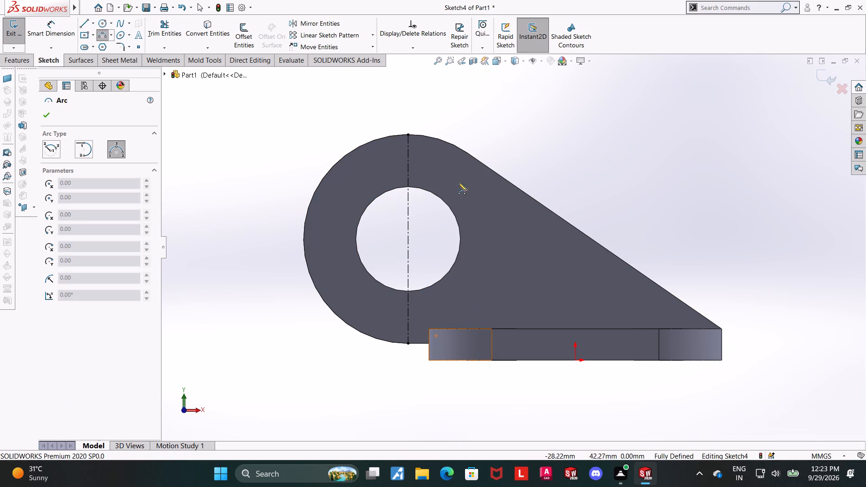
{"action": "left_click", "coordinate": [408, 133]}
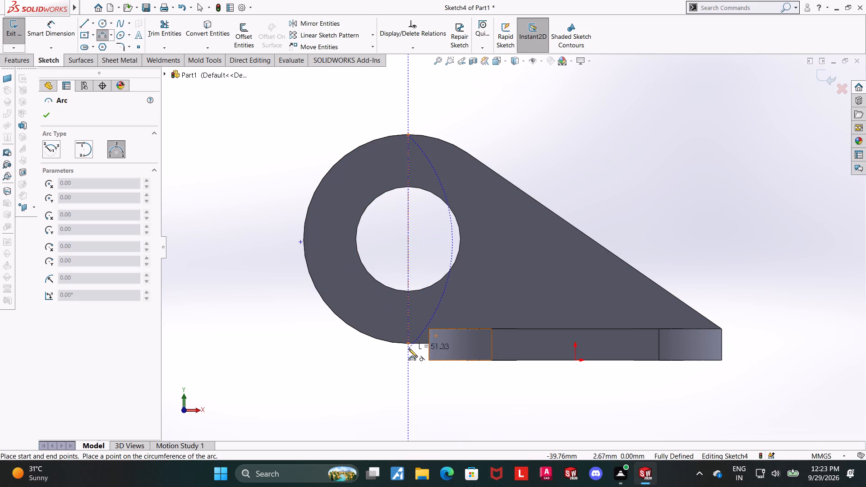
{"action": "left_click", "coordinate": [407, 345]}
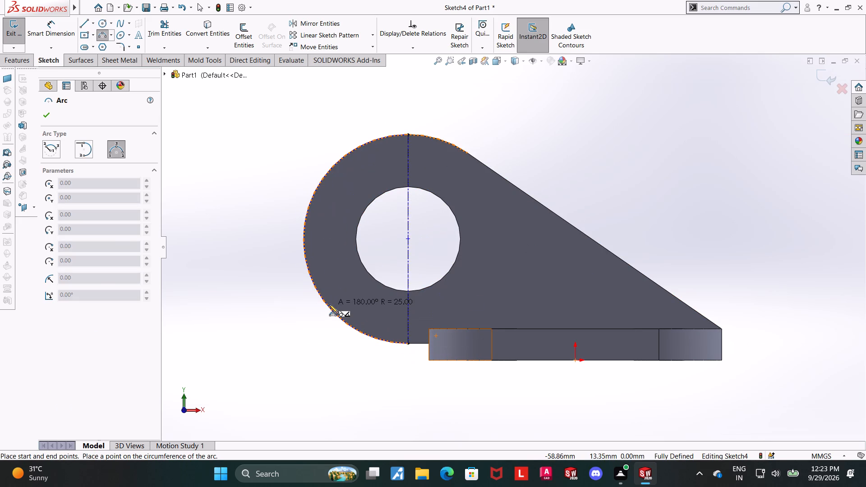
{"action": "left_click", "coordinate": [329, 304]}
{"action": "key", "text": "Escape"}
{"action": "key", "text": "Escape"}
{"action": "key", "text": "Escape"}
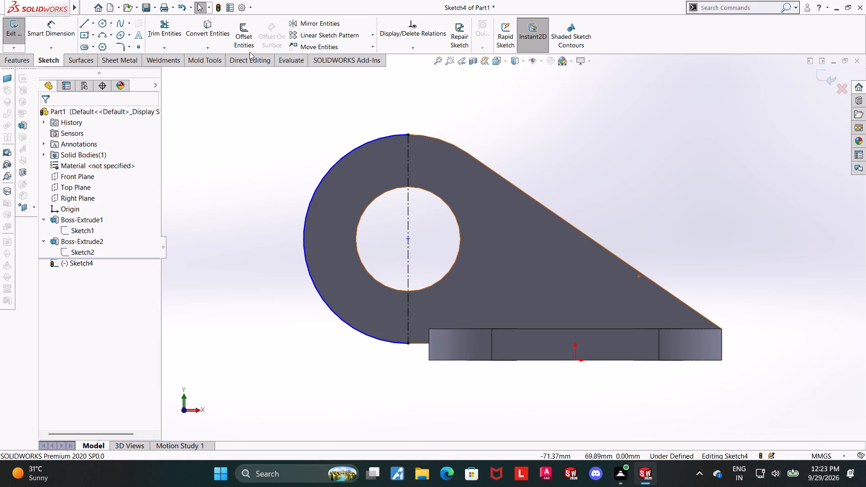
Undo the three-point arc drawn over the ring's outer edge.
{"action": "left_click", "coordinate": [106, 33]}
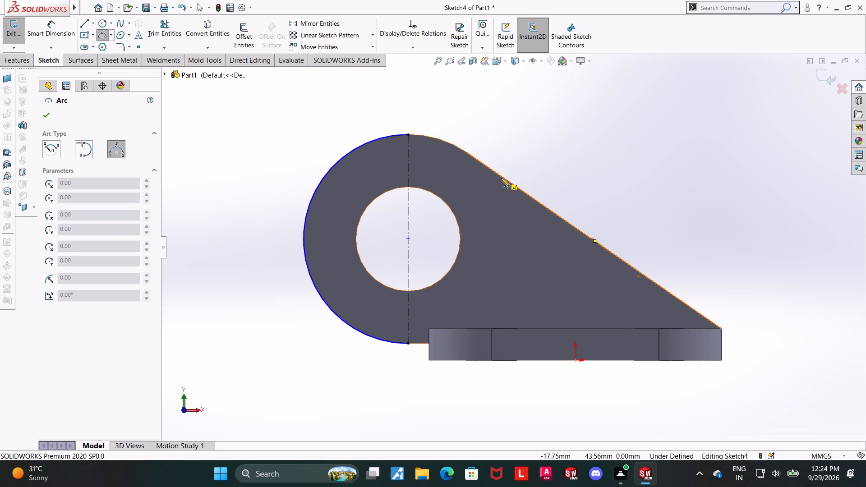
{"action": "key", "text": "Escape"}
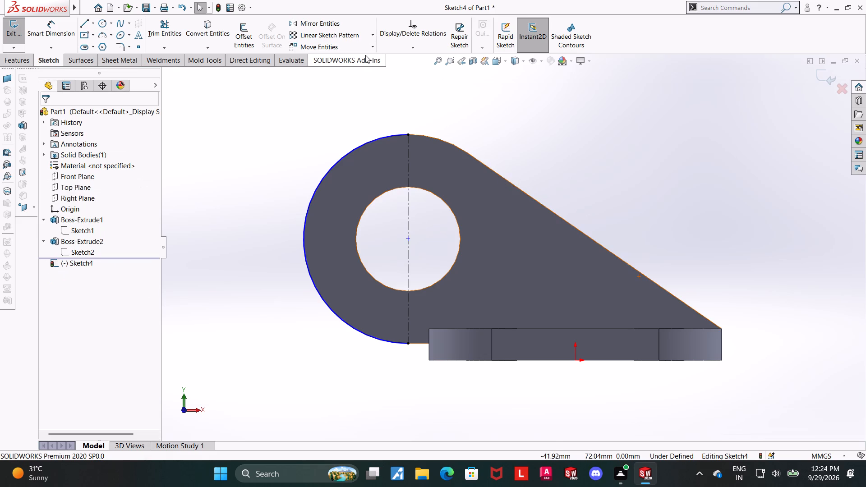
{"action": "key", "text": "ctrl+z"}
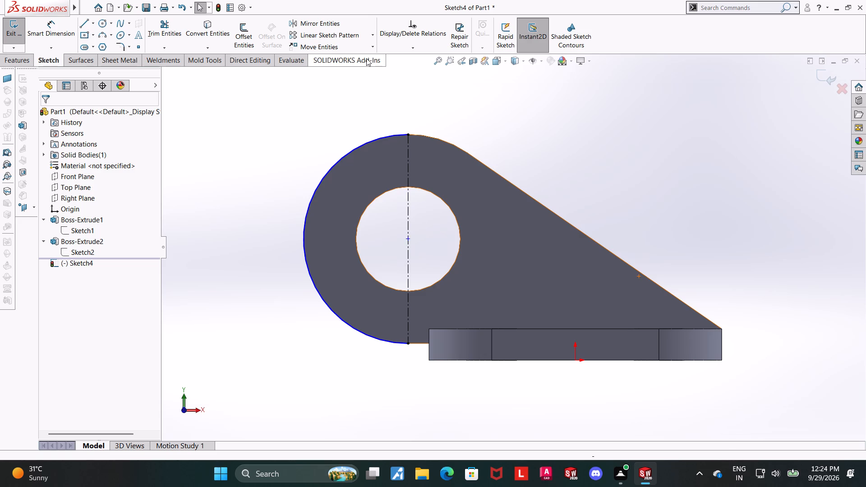
Convert the ring's outer arc, the hole edge, the short bottom edge and the short vertical edge at the plate's end into sketch entities.
{"action": "left_click", "coordinate": [213, 23]}
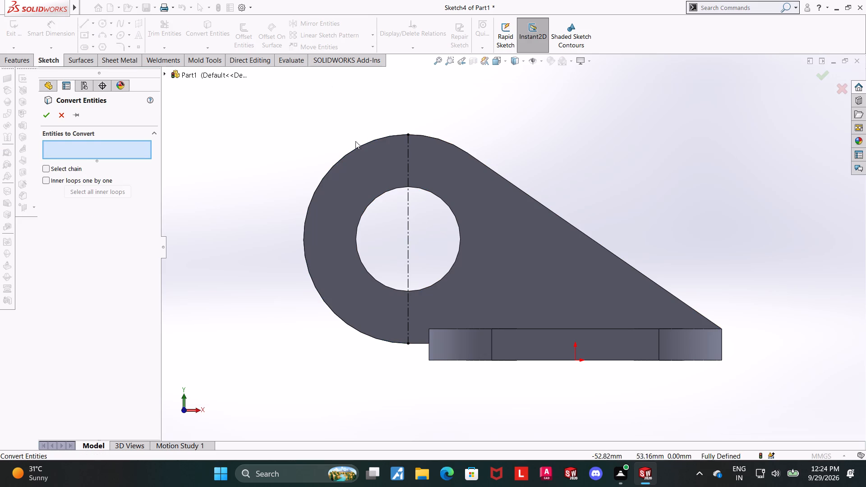
{"action": "left_click", "coordinate": [361, 147]}
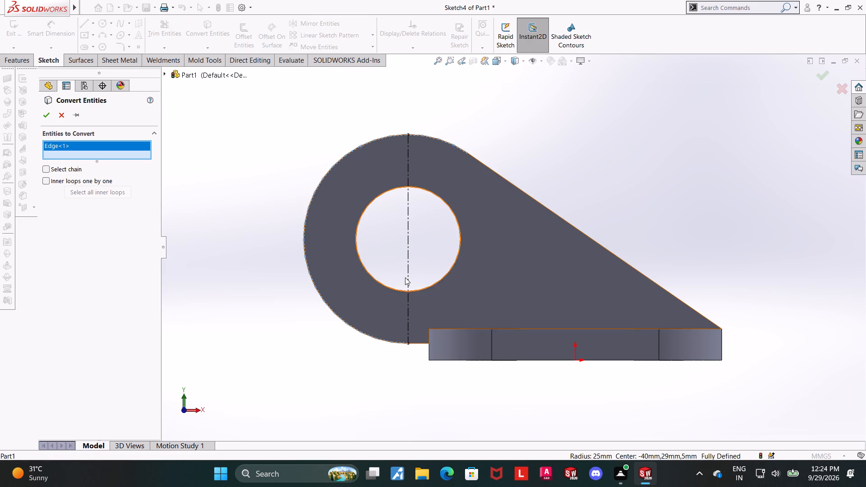
{"action": "left_click", "coordinate": [426, 288]}
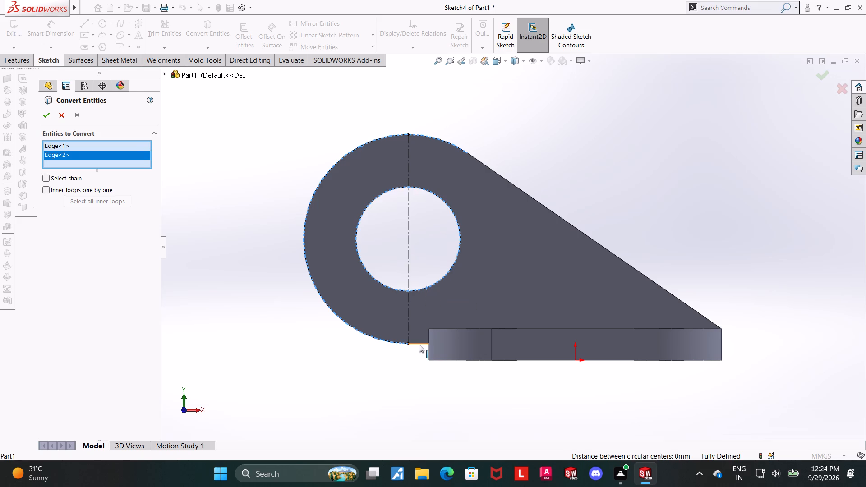
{"action": "left_click", "coordinate": [419, 345]}
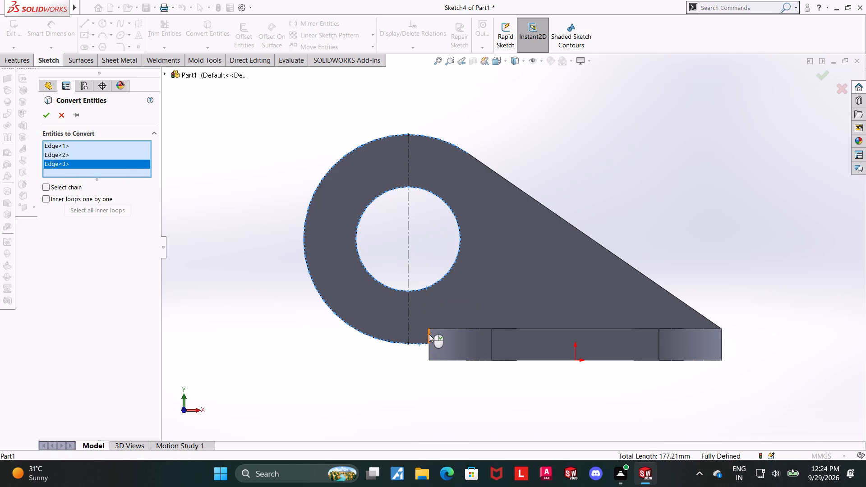
{"action": "left_click", "coordinate": [428, 334]}
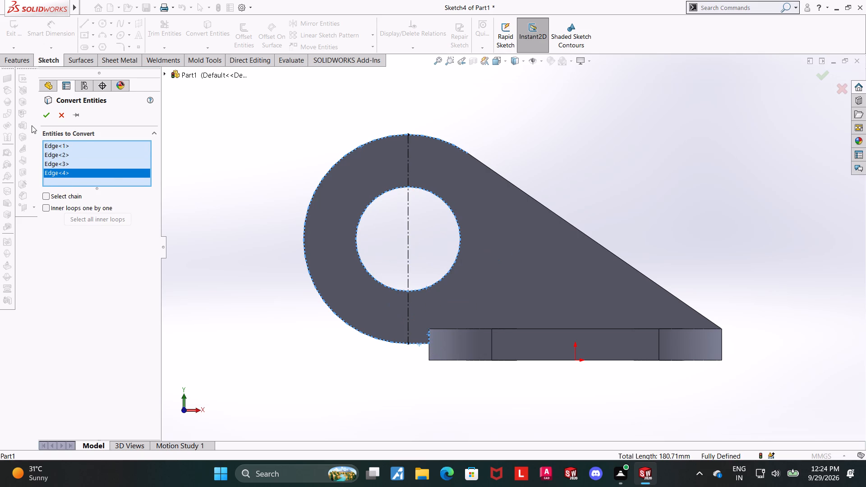
{"action": "left_click", "coordinate": [41, 113]}
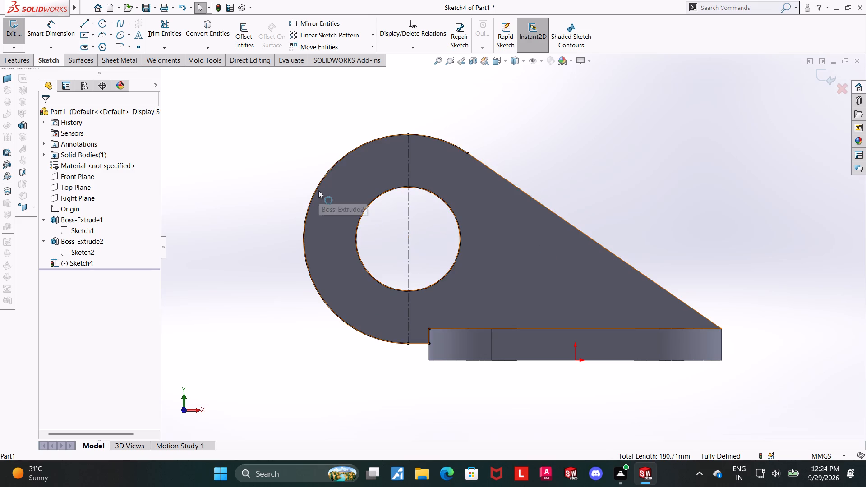
Sketch a 5 mm horizontal line from the hole's lowest point, continued by a 9 mm vertical line down to the plate's top corner.
{"action": "middle_click_drag", "start_coordinate": [206, 260], "coordinate": [222, 264]}
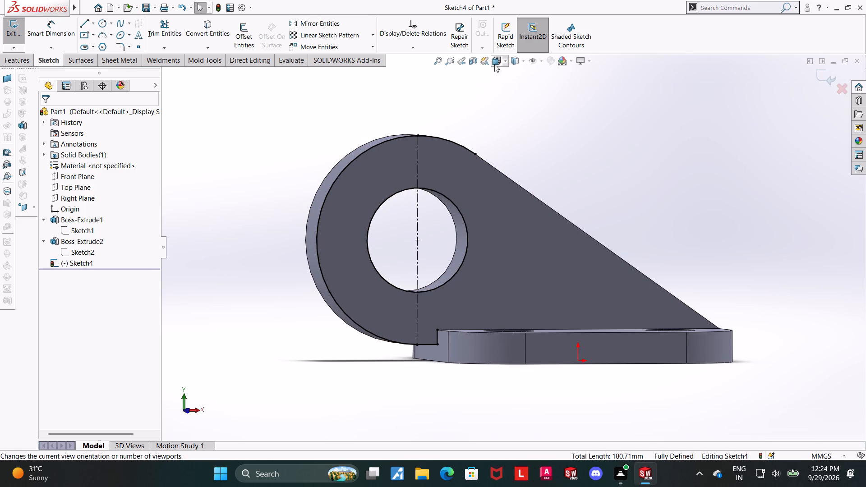
{"action": "left_click", "coordinate": [495, 63]}
{"action": "left_click", "coordinate": [442, 295]}
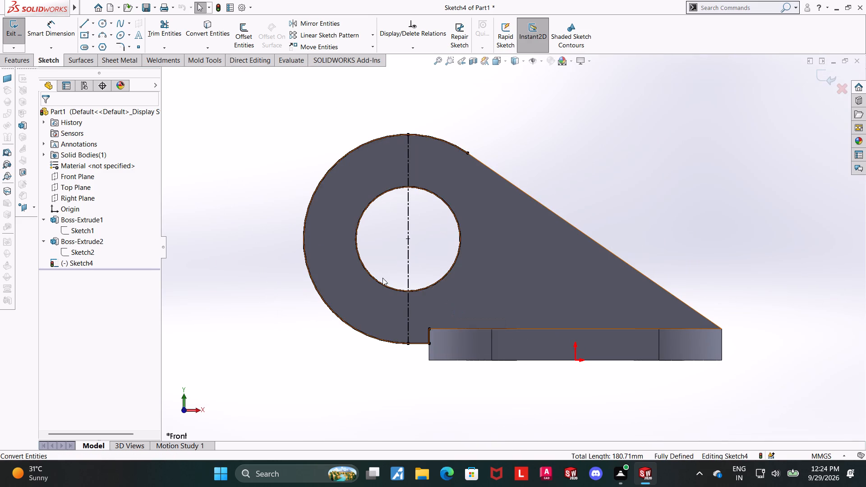
{"action": "left_click", "coordinate": [85, 22]}
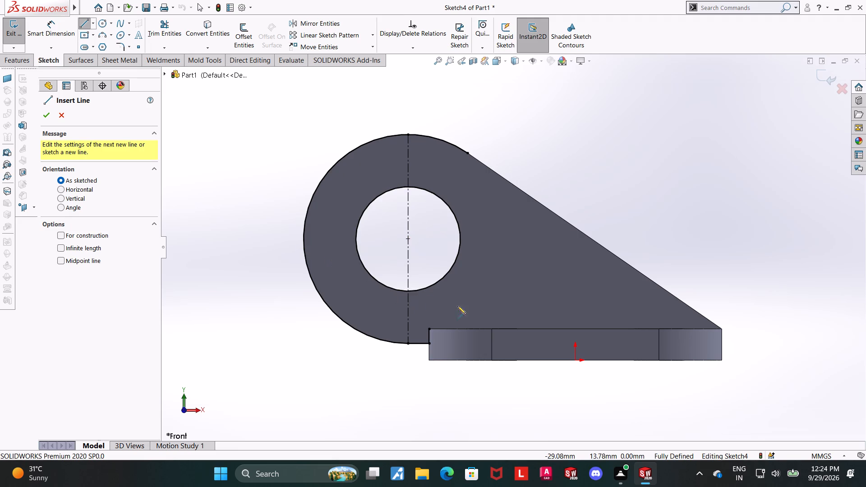
{"action": "left_click", "coordinate": [409, 290]}
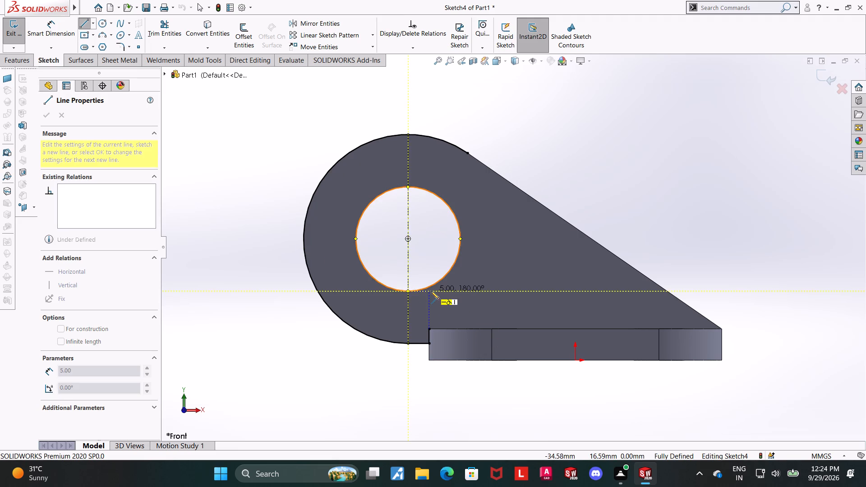
{"action": "left_click", "coordinate": [431, 291]}
{"action": "left_click", "coordinate": [429, 331]}
{"action": "key", "text": "Escape"}
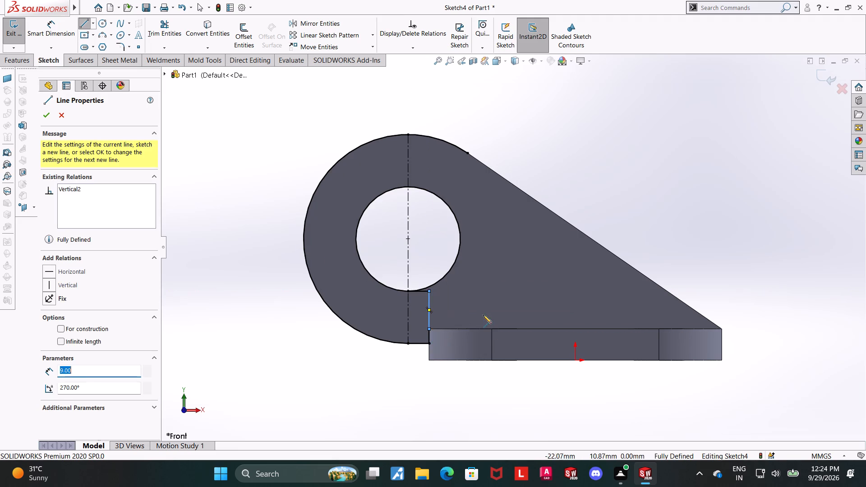
{"action": "key", "text": "Escape"}
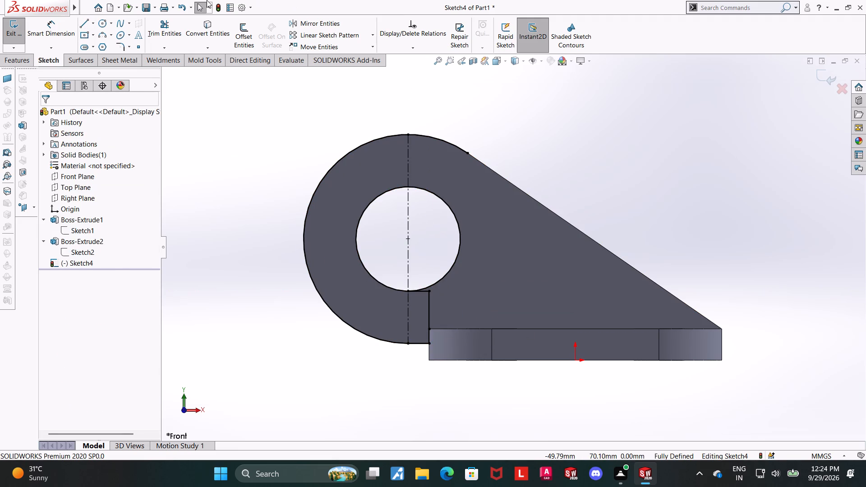
Trim away the 9 mm vertical line above the plate's top corner.
{"action": "left_click", "coordinate": [158, 21]}
{"action": "scroll", "coordinate": [360, 281], "scroll_direction": "down", "scroll_amount": 3}
{"action": "left_click_drag", "start_coordinate": [509, 316], "coordinate": [490, 314]}
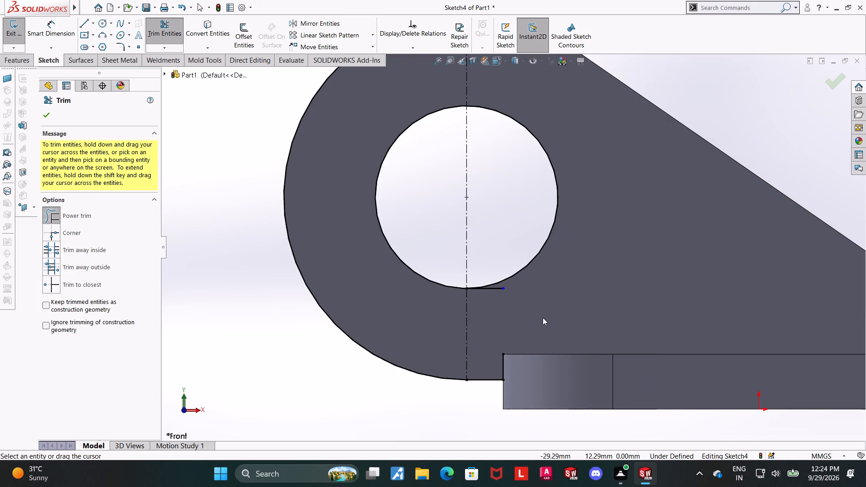
{"action": "key", "text": "Escape"}
{"action": "key", "text": "Escape"}
Add a vertical relation between the 5 mm line's free end and the plate's top corner point.
{"action": "left_click", "coordinate": [502, 289]}
{"action": "left_click", "coordinate": [504, 353], "text": "ctrl"}
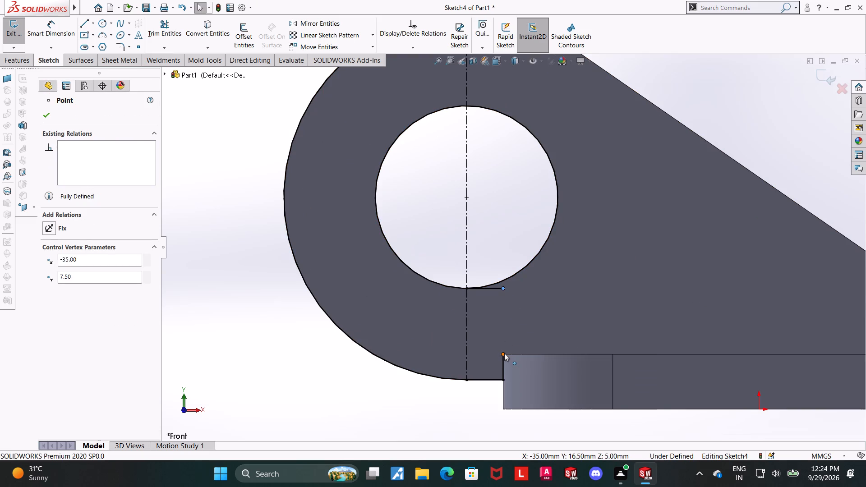
{"action": "left_click", "coordinate": [45, 289]}
{"action": "key", "text": "Escape"}
{"action": "key", "text": "Escape"}
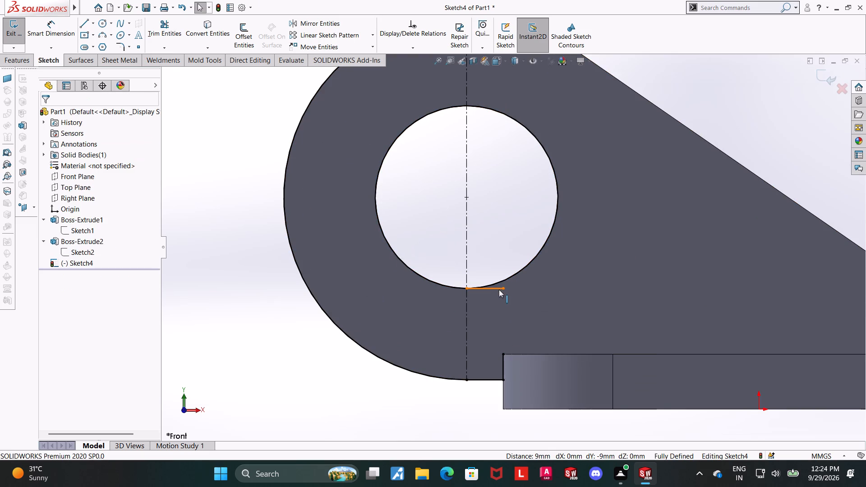
{"action": "left_click", "coordinate": [494, 289]}
{"action": "key", "text": "Escape"}
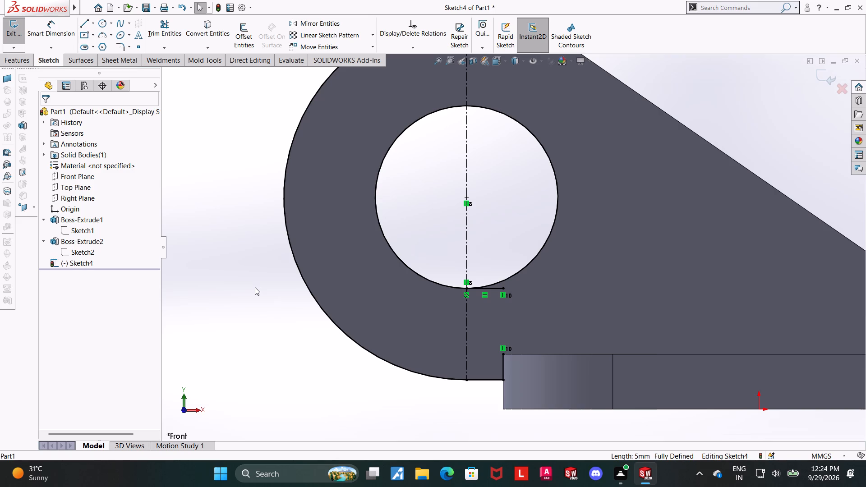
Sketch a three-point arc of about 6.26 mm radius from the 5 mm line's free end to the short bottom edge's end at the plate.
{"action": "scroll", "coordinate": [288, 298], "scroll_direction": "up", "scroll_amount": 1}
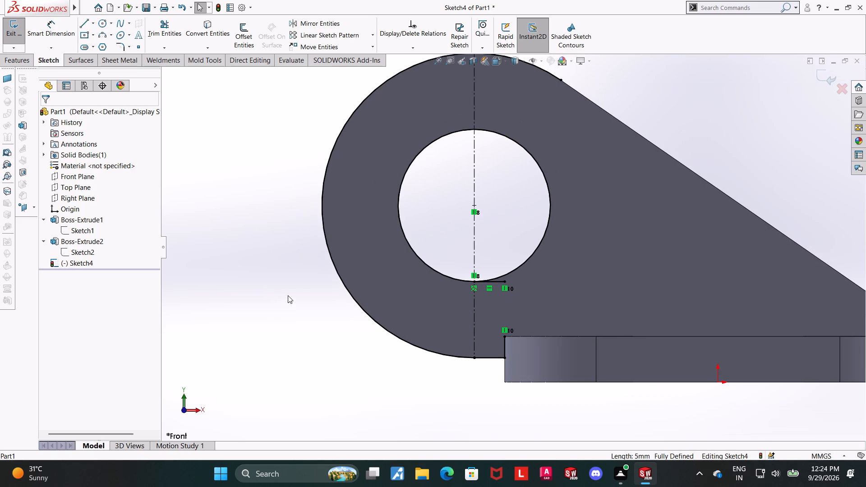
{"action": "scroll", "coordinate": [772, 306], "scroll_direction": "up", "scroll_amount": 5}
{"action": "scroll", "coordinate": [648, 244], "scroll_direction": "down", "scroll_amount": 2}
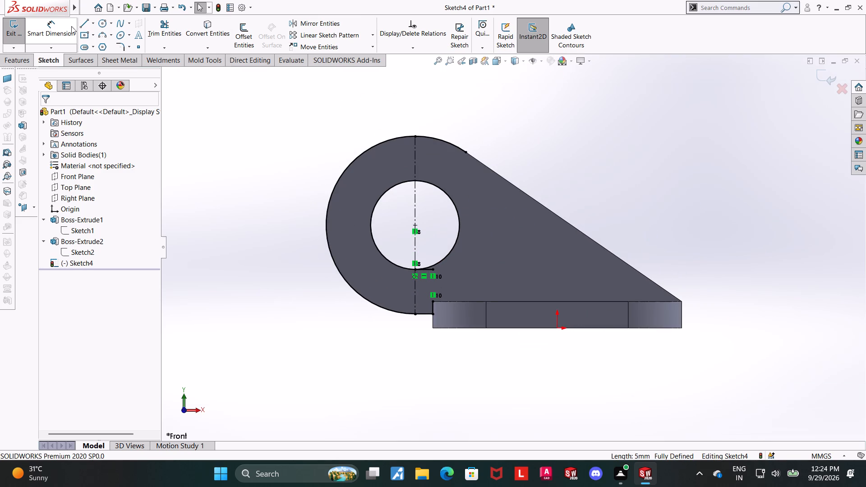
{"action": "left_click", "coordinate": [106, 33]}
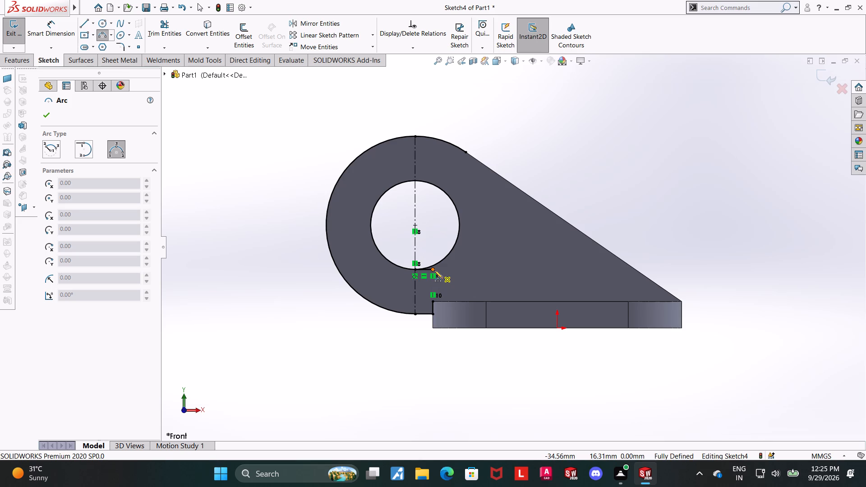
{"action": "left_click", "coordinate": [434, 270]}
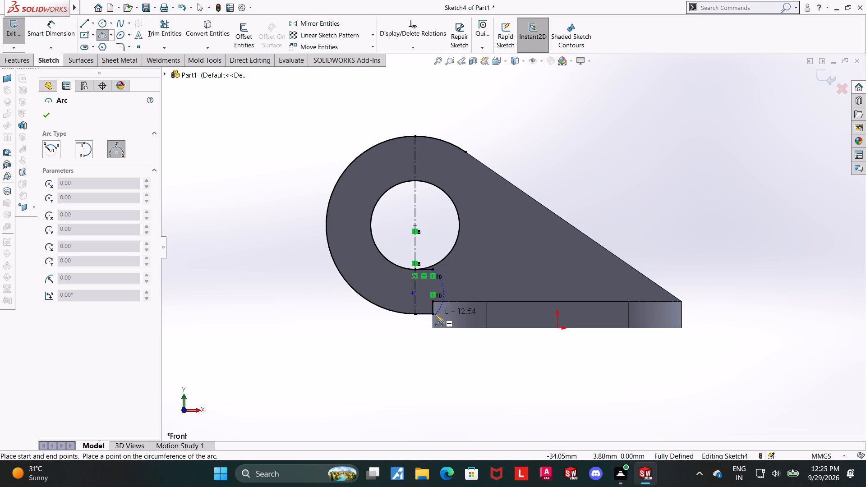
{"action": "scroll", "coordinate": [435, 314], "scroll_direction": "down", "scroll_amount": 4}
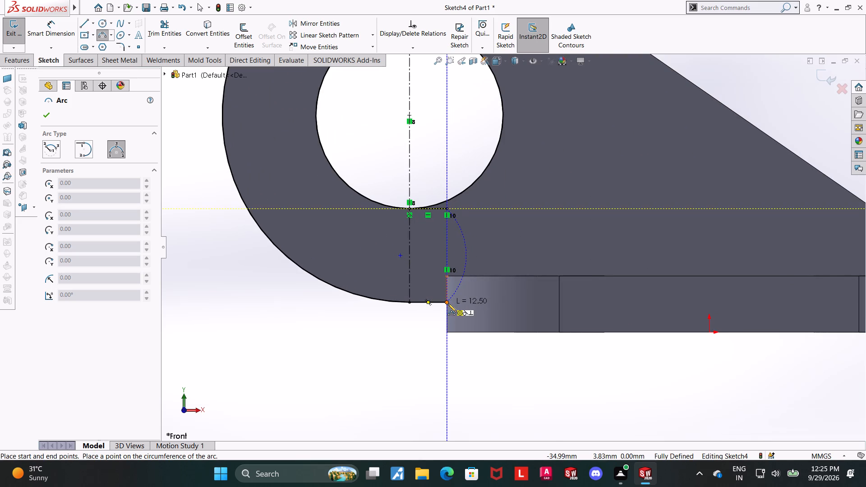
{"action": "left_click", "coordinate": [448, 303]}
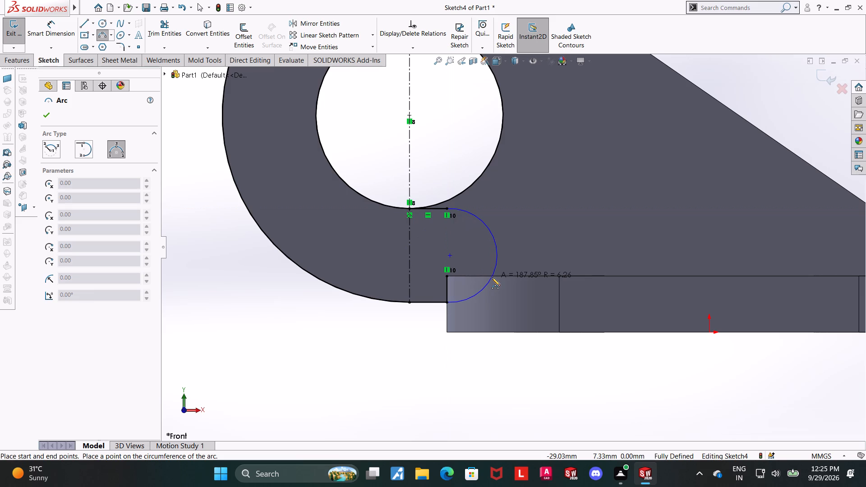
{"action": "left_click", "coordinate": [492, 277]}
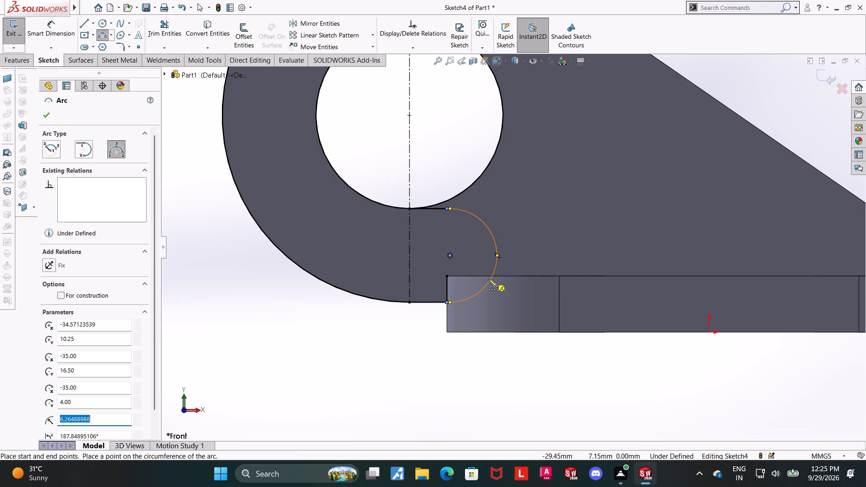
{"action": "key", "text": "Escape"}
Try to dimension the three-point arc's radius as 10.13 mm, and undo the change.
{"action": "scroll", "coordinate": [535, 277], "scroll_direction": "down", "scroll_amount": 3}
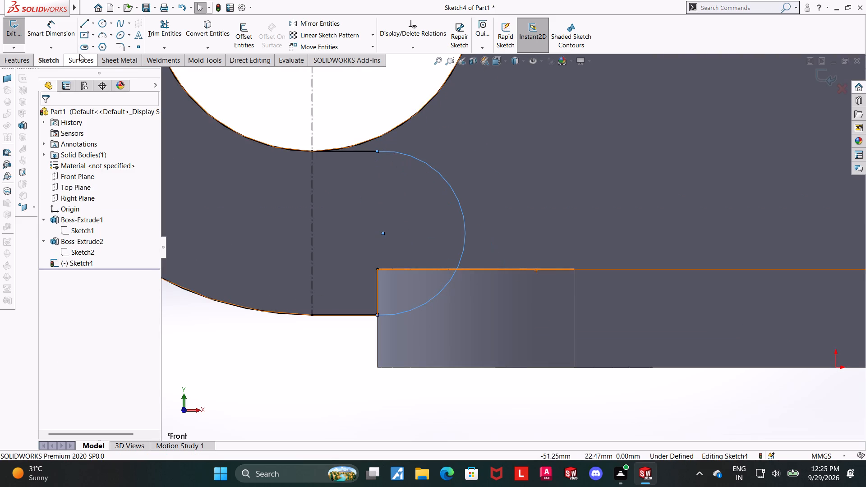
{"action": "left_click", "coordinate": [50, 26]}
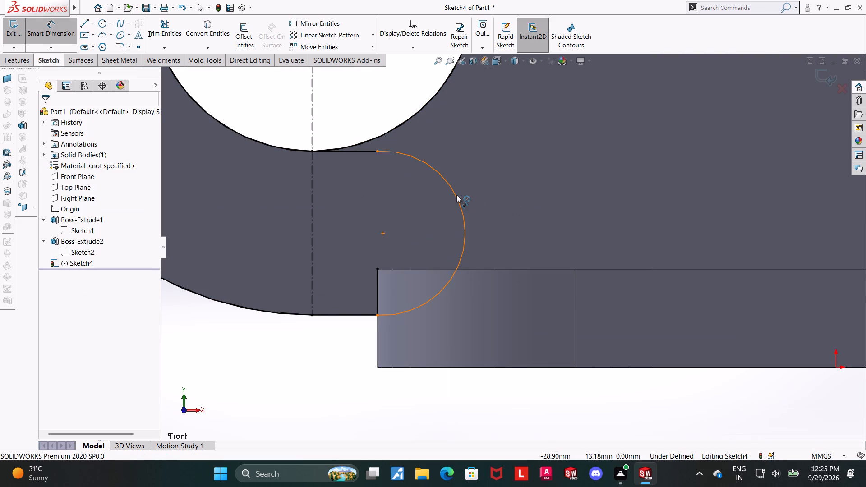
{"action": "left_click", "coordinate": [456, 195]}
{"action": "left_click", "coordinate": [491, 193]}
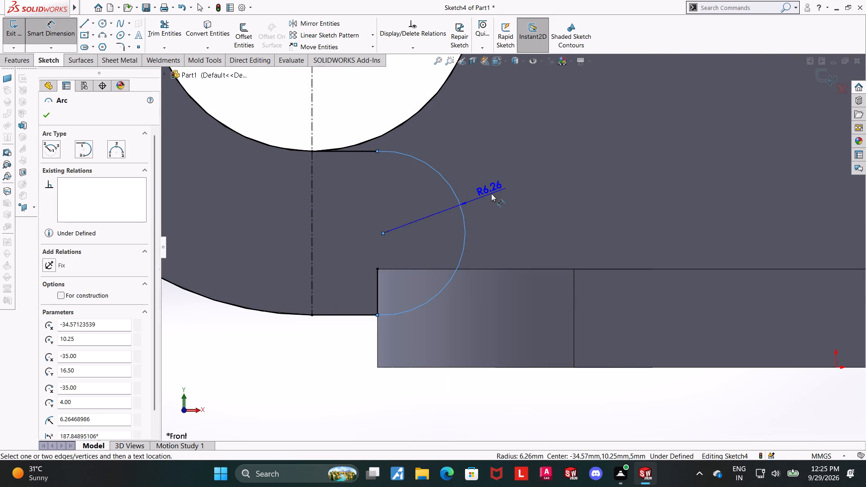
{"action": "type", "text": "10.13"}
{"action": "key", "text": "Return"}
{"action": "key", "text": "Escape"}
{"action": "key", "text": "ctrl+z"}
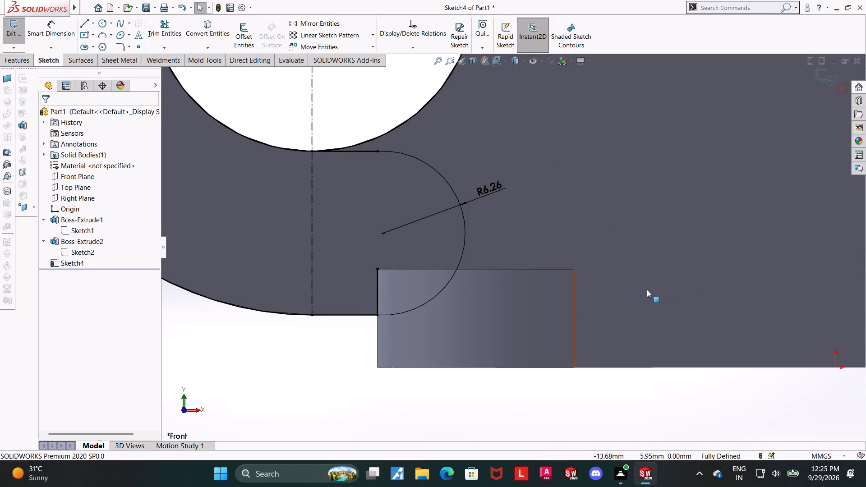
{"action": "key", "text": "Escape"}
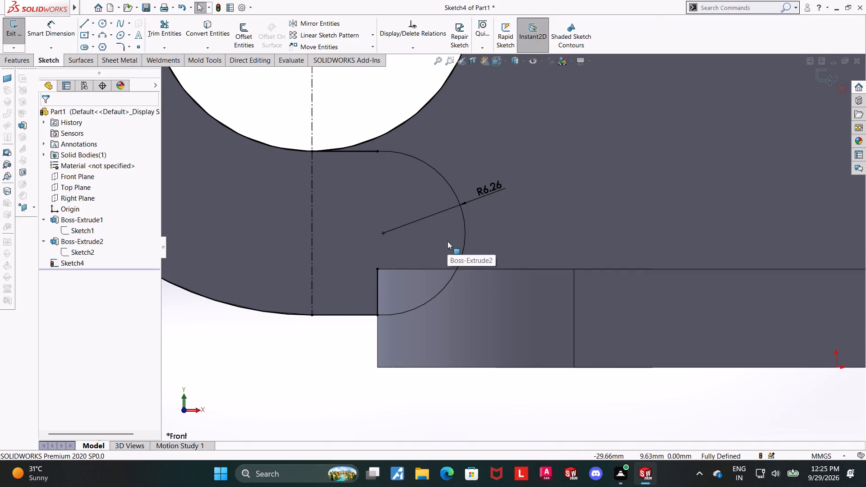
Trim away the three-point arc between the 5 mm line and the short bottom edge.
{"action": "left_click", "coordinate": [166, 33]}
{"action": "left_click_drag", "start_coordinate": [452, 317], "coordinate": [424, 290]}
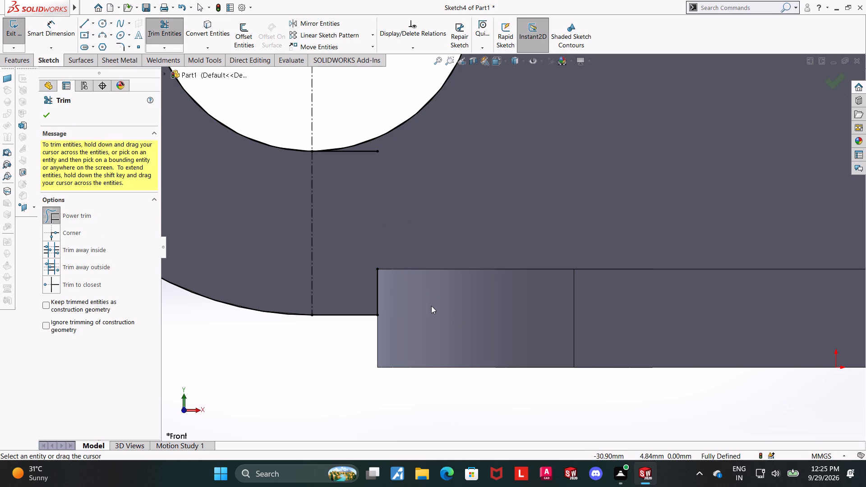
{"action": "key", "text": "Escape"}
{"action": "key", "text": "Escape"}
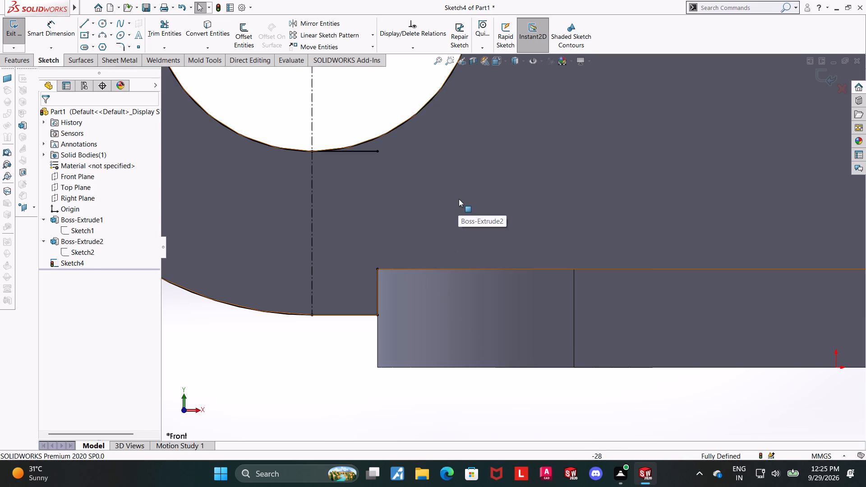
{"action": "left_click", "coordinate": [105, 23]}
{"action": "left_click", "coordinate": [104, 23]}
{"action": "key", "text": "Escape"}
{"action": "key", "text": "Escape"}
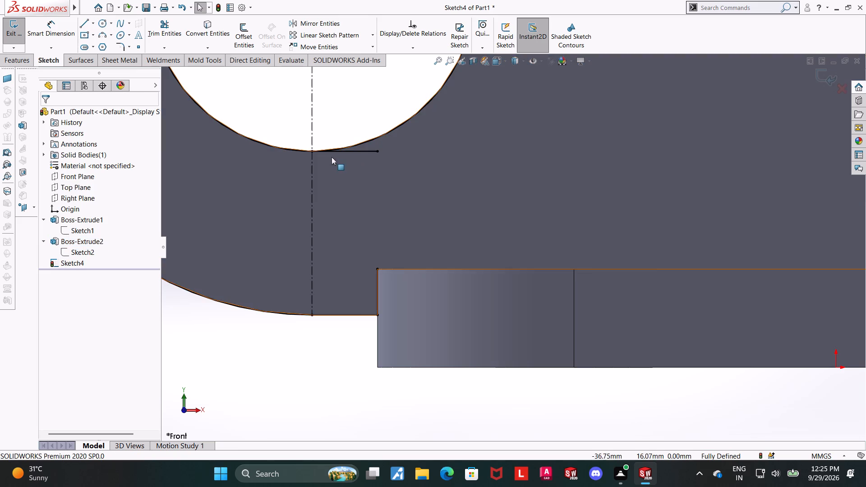
Sketch a circle of about 6.81 mm radius below the hole, centred just plate-side of the vertical centerline and passing through the 5 mm line's free end.
{"action": "left_click", "coordinate": [106, 27]}
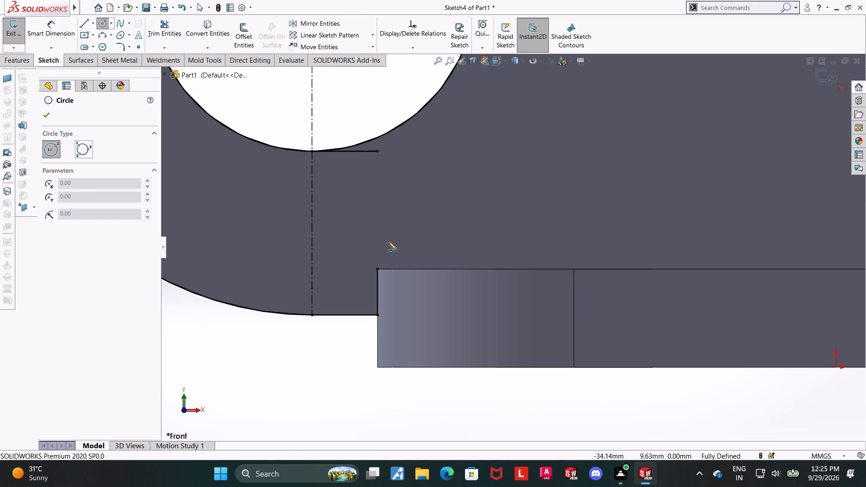
{"action": "left_click", "coordinate": [345, 234]}
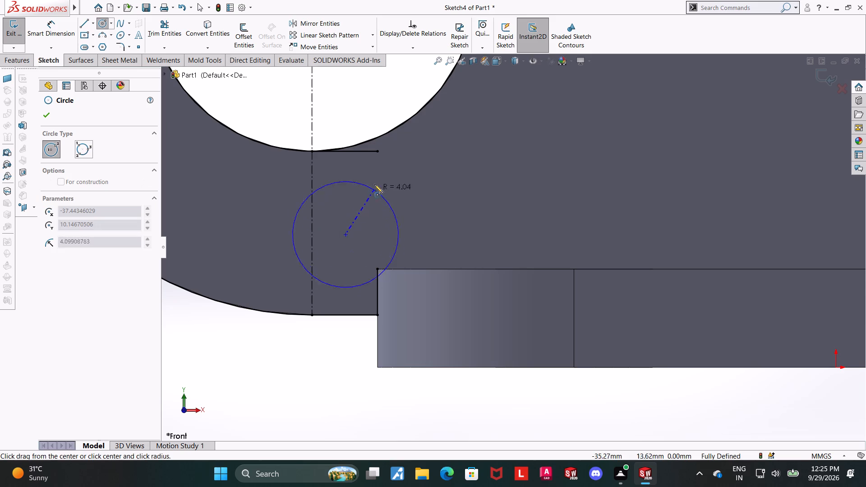
{"action": "left_click", "coordinate": [379, 152]}
{"action": "key", "text": "Escape"}
Trim away the circle's portion on the far side of the vertical centerline from the plate.
{"action": "left_click", "coordinate": [167, 32]}
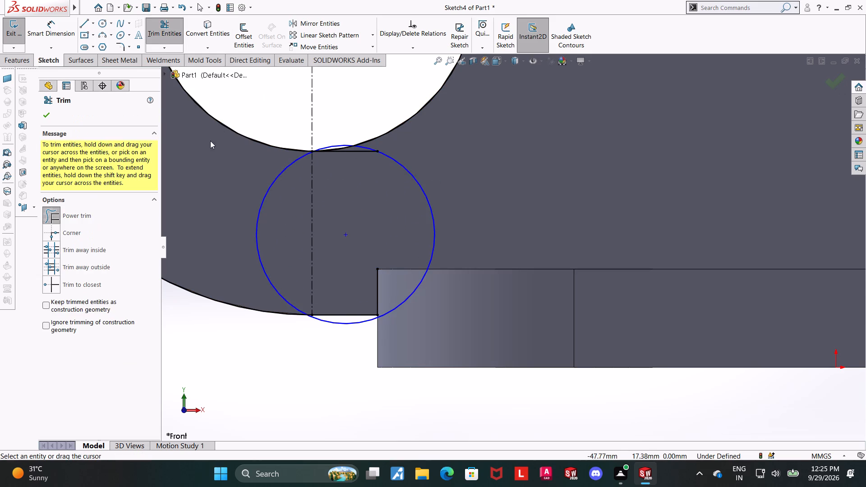
{"action": "scroll", "coordinate": [388, 291], "scroll_direction": "down", "scroll_amount": 2}
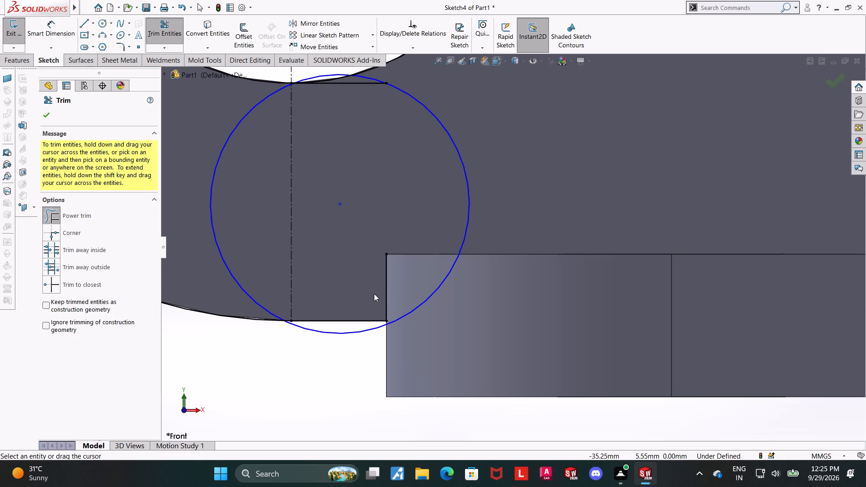
{"action": "left_click_drag", "start_coordinate": [263, 255], "coordinate": [184, 274]}
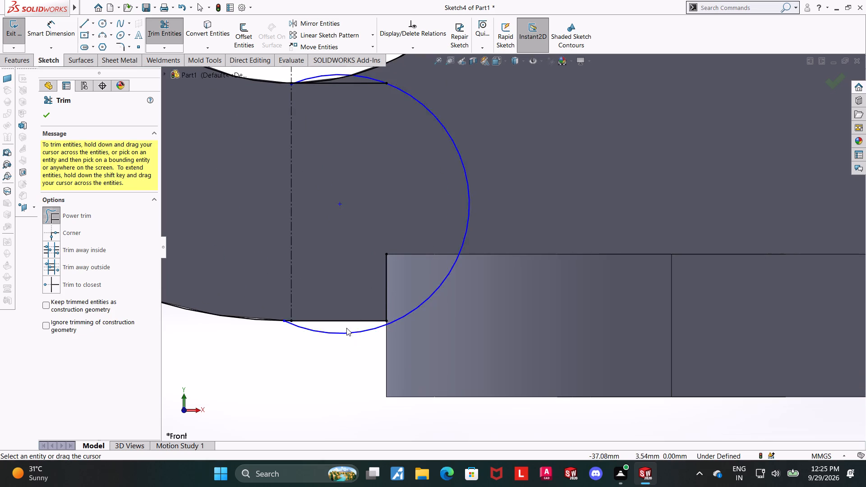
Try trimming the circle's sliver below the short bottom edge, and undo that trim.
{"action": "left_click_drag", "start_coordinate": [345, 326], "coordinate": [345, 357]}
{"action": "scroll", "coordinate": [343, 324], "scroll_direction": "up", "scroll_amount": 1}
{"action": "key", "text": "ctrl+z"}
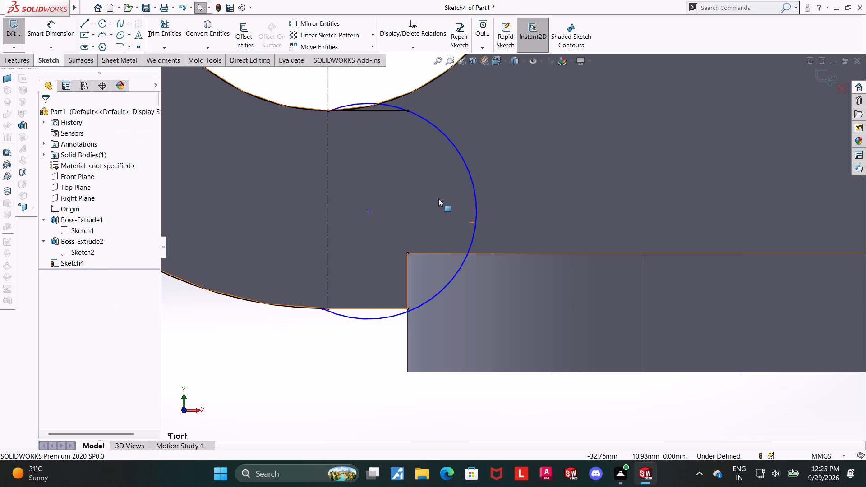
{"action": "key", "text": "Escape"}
Sketch a horizontal construction line from the plate's top corner along its top edge, ending just past the circle's arc.
{"action": "left_click", "coordinate": [93, 21]}
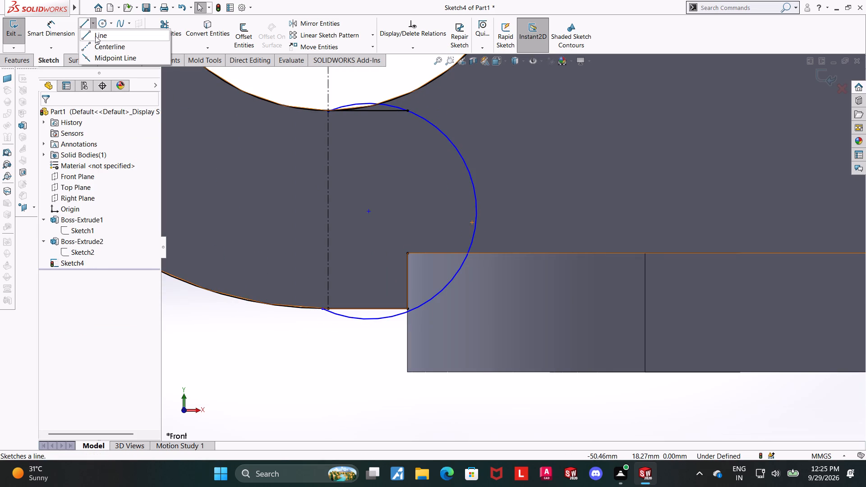
{"action": "left_click", "coordinate": [96, 45]}
{"action": "left_click", "coordinate": [407, 251]}
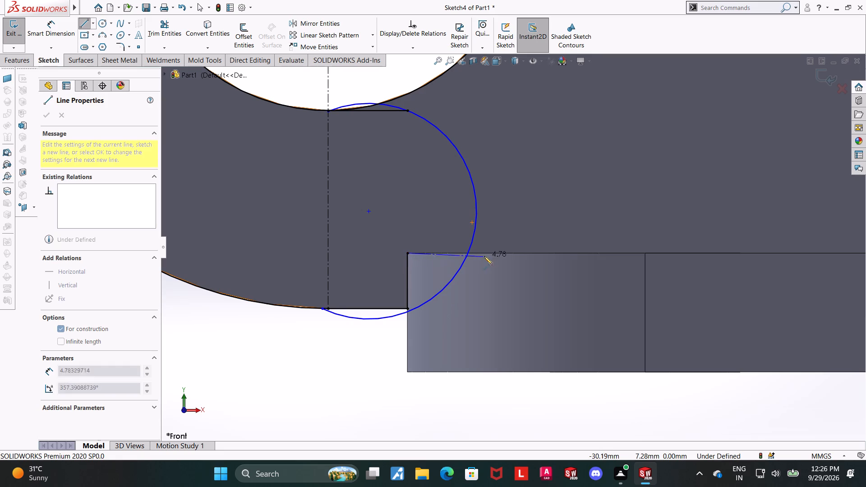
{"action": "left_click", "coordinate": [497, 253]}
{"action": "key", "text": "Escape"}
{"action": "key", "text": "Escape"}
Trim away the circle's arc below the horizontal construction line inside the plate area.
{"action": "left_click", "coordinate": [160, 34]}
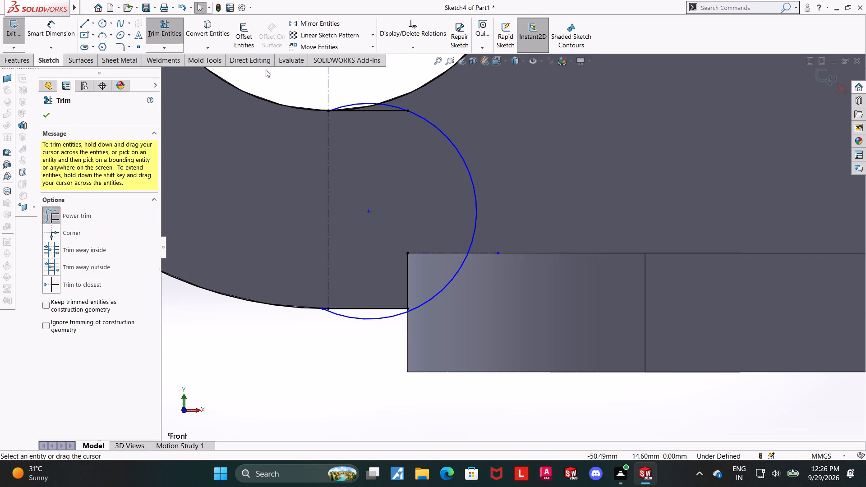
{"action": "left_click_drag", "start_coordinate": [473, 298], "coordinate": [438, 263]}
Trim away the hole edge on the plate side of the centerline and the circle's leftover slivers above the 5 mm line.
{"action": "scroll", "coordinate": [373, 123], "scroll_direction": "down", "scroll_amount": 4}
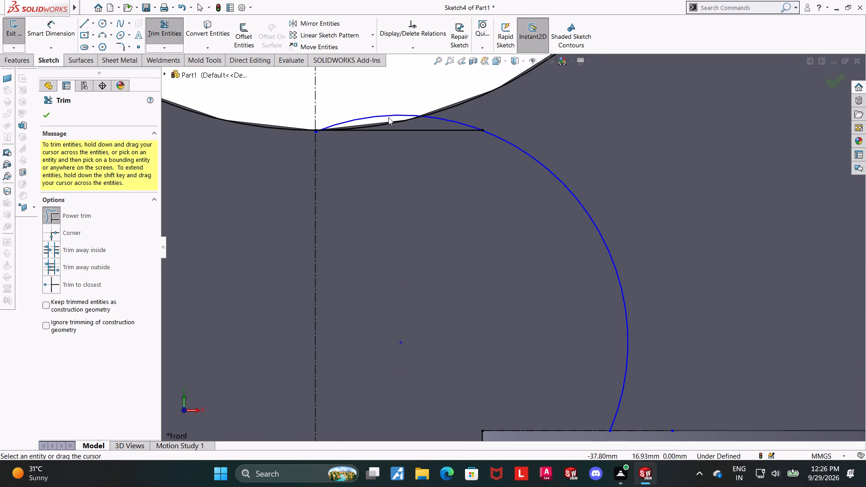
{"action": "left_click_drag", "start_coordinate": [388, 119], "coordinate": [387, 96]}
{"action": "left_click_drag", "start_coordinate": [433, 121], "coordinate": [438, 100]}
{"action": "scroll", "coordinate": [350, 128], "scroll_direction": "down", "scroll_amount": 6}
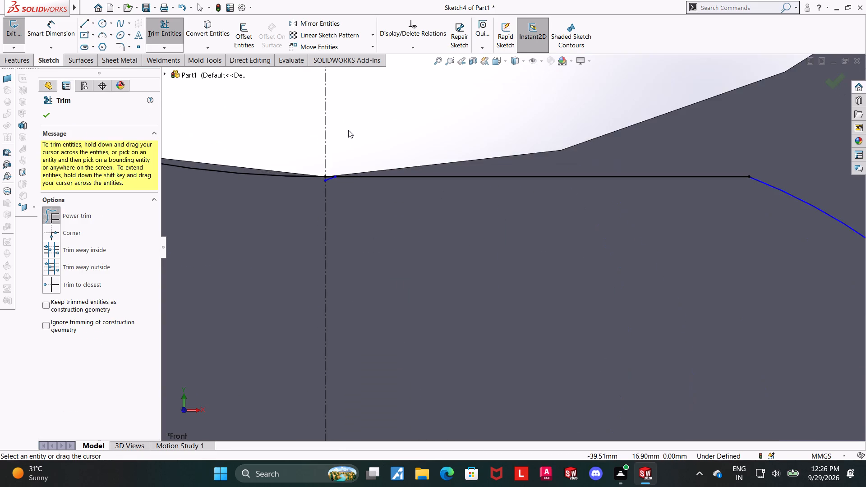
{"action": "scroll", "coordinate": [348, 130], "scroll_direction": "down", "scroll_amount": 5}
{"action": "scroll", "coordinate": [395, 133], "scroll_direction": "down", "scroll_amount": 7}
{"action": "left_click_drag", "start_coordinate": [457, 305], "coordinate": [446, 271]}
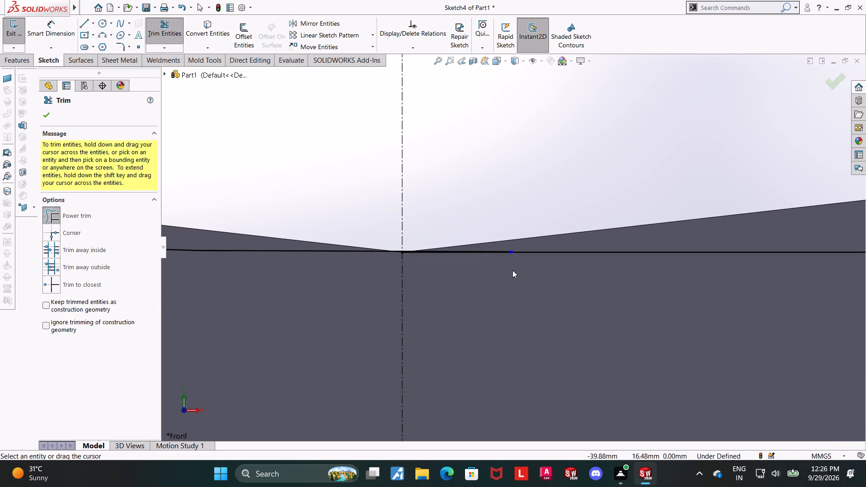
{"action": "scroll", "coordinate": [512, 253], "scroll_direction": "down", "scroll_amount": 20}
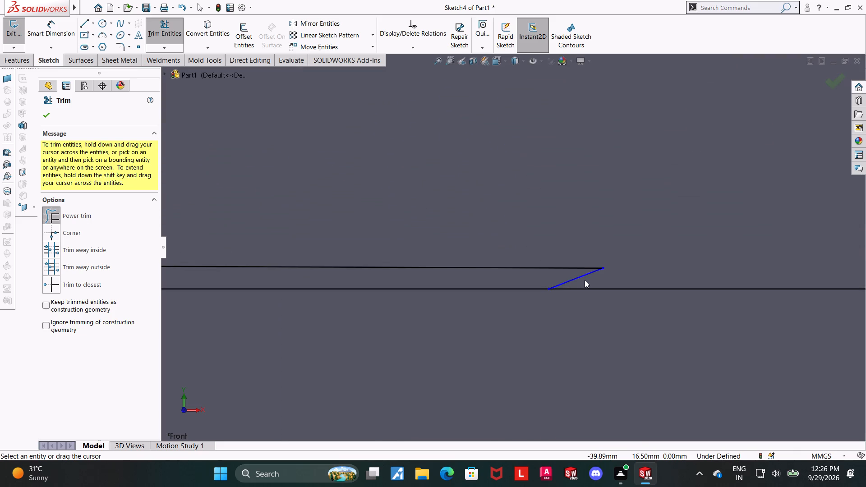
{"action": "left_click_drag", "start_coordinate": [591, 283], "coordinate": [572, 275]}
{"action": "scroll", "coordinate": [567, 276], "scroll_direction": "up", "scroll_amount": 20}
{"action": "scroll", "coordinate": [567, 276], "scroll_direction": "up", "scroll_amount": 6}
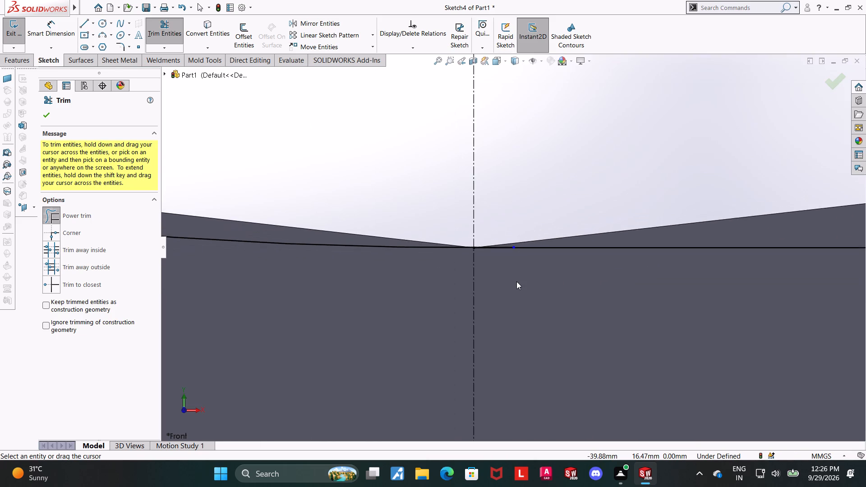
{"action": "scroll", "coordinate": [516, 281], "scroll_direction": "up", "scroll_amount": 20}
{"action": "scroll", "coordinate": [516, 281], "scroll_direction": "up", "scroll_amount": 1}
{"action": "scroll", "coordinate": [529, 243], "scroll_direction": "down", "scroll_amount": 6}
{"action": "key", "text": "Escape"}
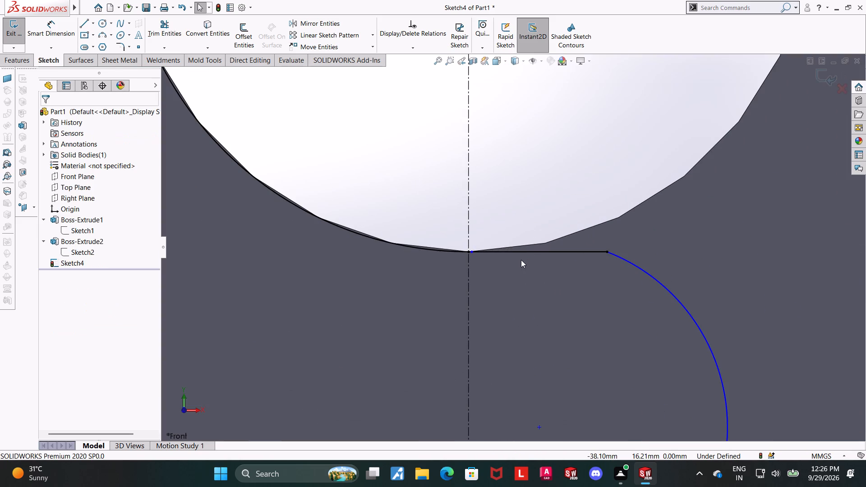
{"action": "scroll", "coordinate": [518, 257], "scroll_direction": "down", "scroll_amount": 8}
{"action": "key", "text": "Escape"}
Merge the hole arc's loose endpoint with the sketch point on the vertical centerline at the bottom of the hole.
{"action": "scroll", "coordinate": [346, 237], "scroll_direction": "down", "scroll_amount": 1}
{"action": "scroll", "coordinate": [334, 244], "scroll_direction": "up", "scroll_amount": 5}
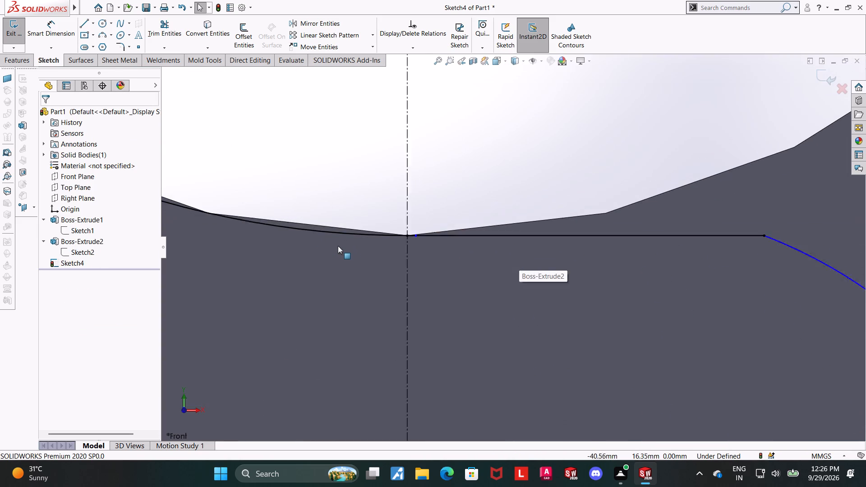
{"action": "scroll", "coordinate": [434, 238], "scroll_direction": "down", "scroll_amount": 8}
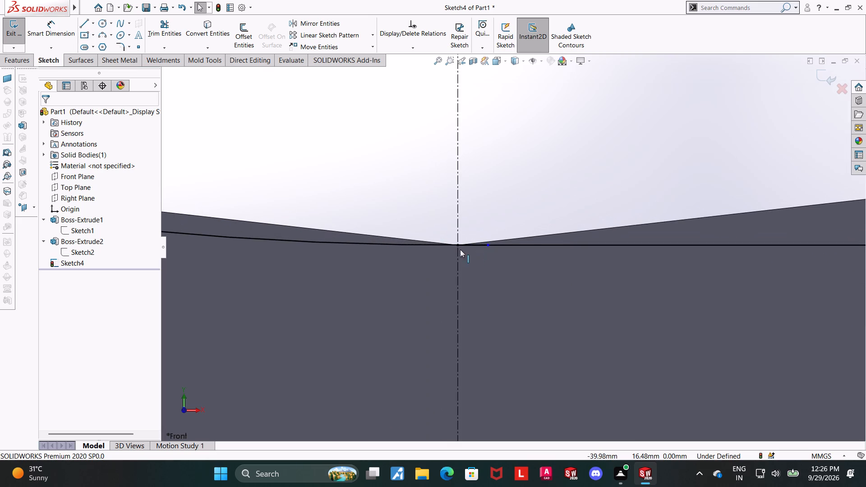
{"action": "scroll", "coordinate": [499, 243], "scroll_direction": "down", "scroll_amount": 8}
{"action": "scroll", "coordinate": [309, 234], "scroll_direction": "down", "scroll_amount": 7}
{"action": "scroll", "coordinate": [539, 284], "scroll_direction": "down", "scroll_amount": 4}
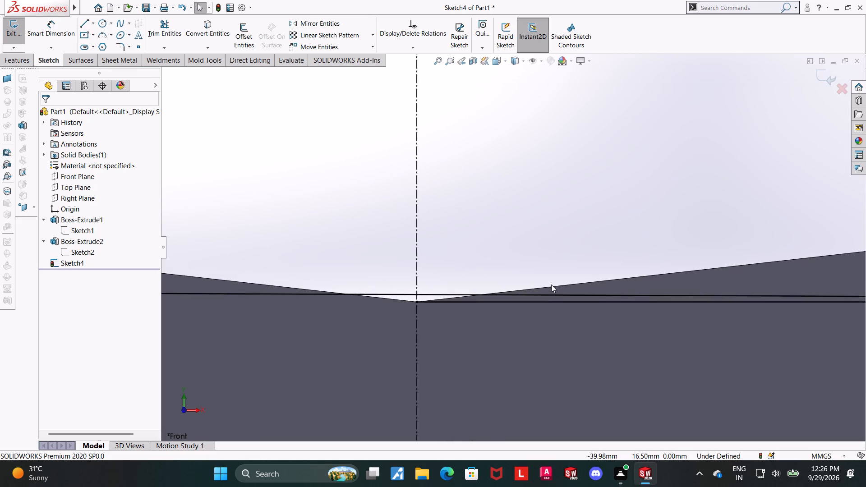
{"action": "scroll", "coordinate": [560, 283], "scroll_direction": "up", "scroll_amount": 12}
{"action": "scroll", "coordinate": [592, 248], "scroll_direction": "down", "scroll_amount": 6}
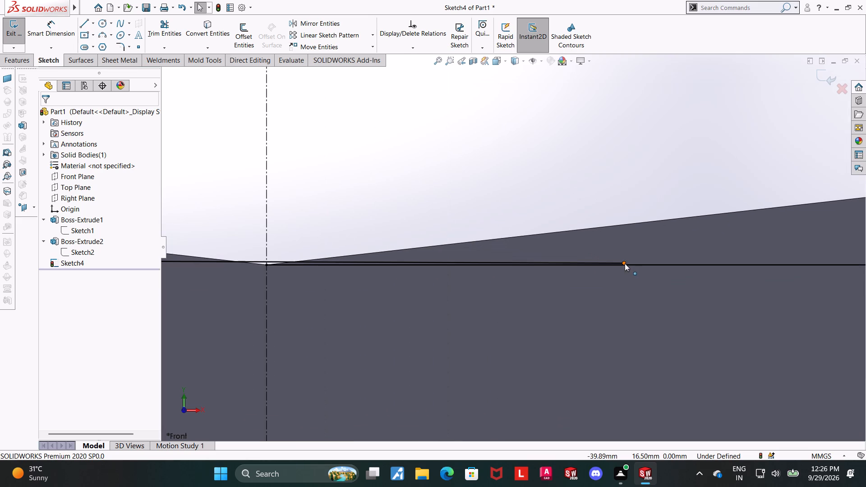
{"action": "left_click", "coordinate": [625, 263]}
{"action": "left_click", "coordinate": [265, 266], "text": "ctrl"}
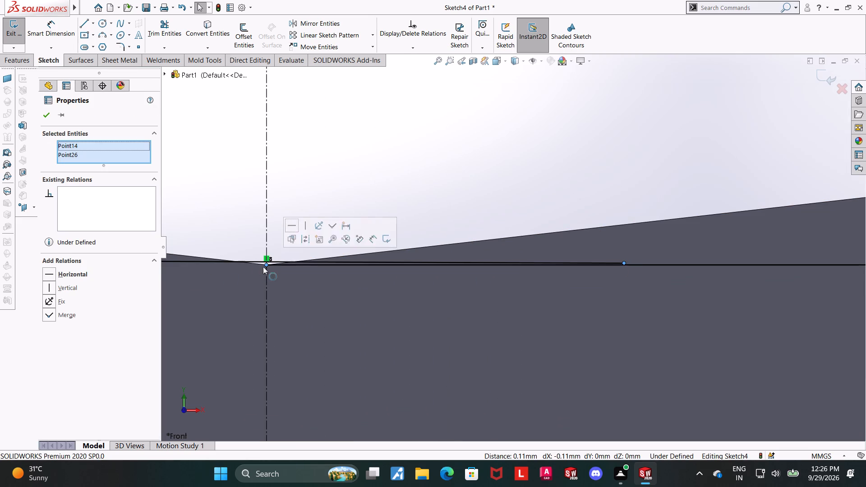
{"action": "left_click", "coordinate": [49, 313]}
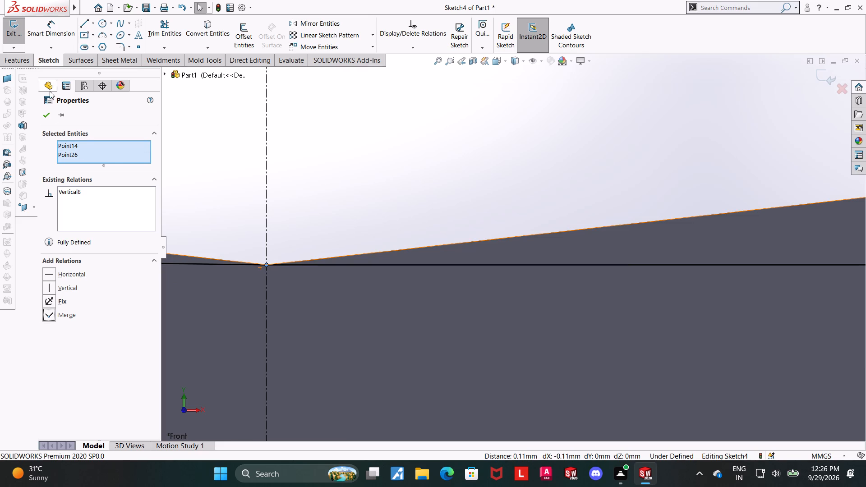
{"action": "left_click", "coordinate": [51, 115]}
Dimension the closing arc between the short upper line and the plate's top edge with a radius of 10.13 mm.
{"action": "scroll", "coordinate": [521, 365], "scroll_direction": "up", "scroll_amount": 20}
{"action": "scroll", "coordinate": [521, 365], "scroll_direction": "up", "scroll_amount": 11}
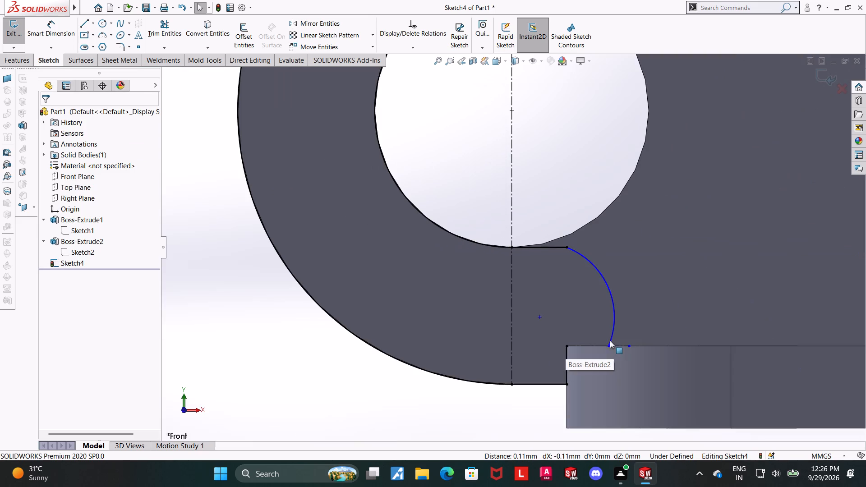
{"action": "scroll", "coordinate": [610, 340], "scroll_direction": "up", "scroll_amount": 1}
{"action": "scroll", "coordinate": [583, 332], "scroll_direction": "down", "scroll_amount": 1}
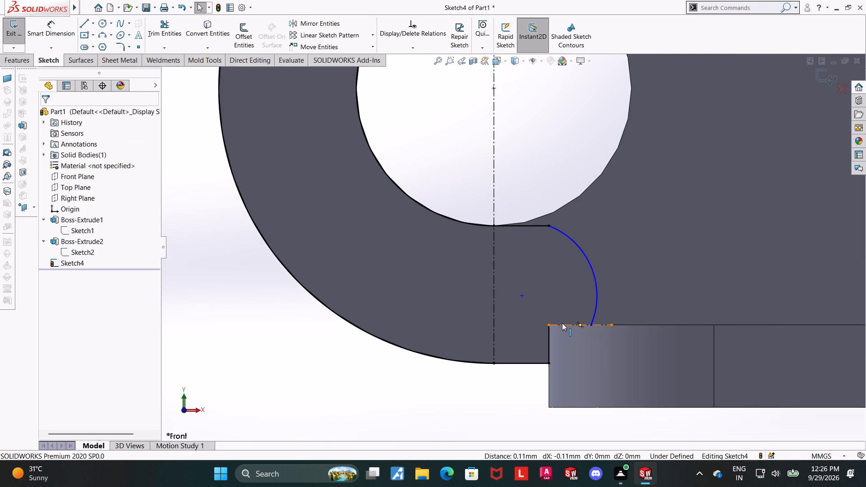
{"action": "scroll", "coordinate": [572, 261], "scroll_direction": "up", "scroll_amount": 1}
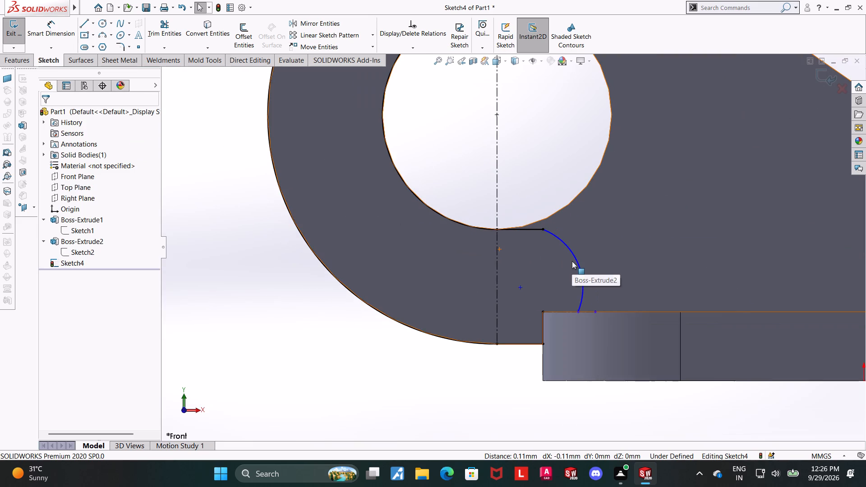
{"action": "left_click", "coordinate": [54, 36]}
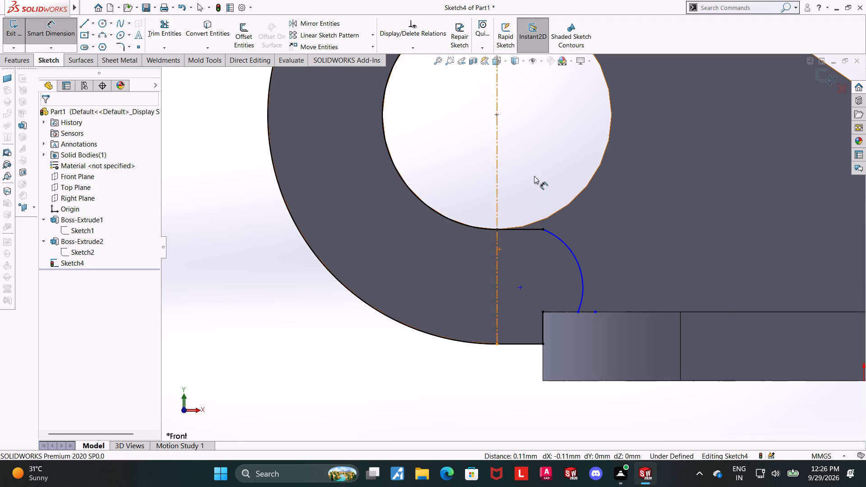
{"action": "left_click", "coordinate": [575, 259]}
{"action": "left_click", "coordinate": [663, 224]}
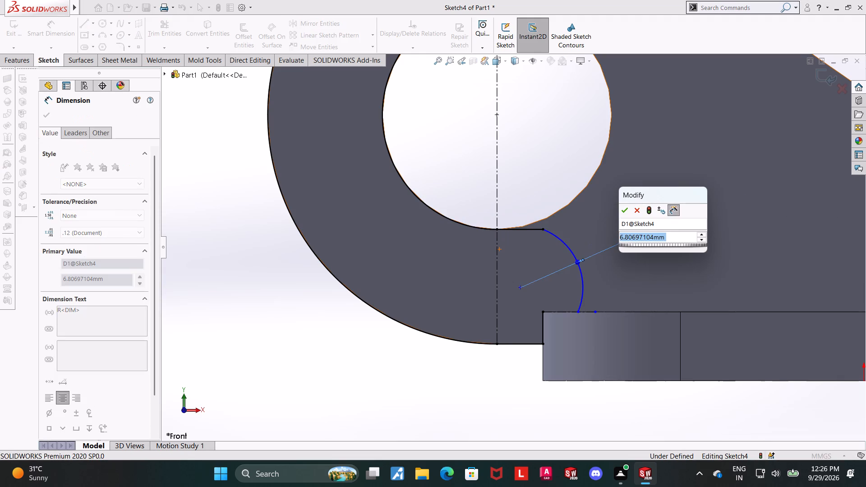
{"action": "type", "text": "10"}
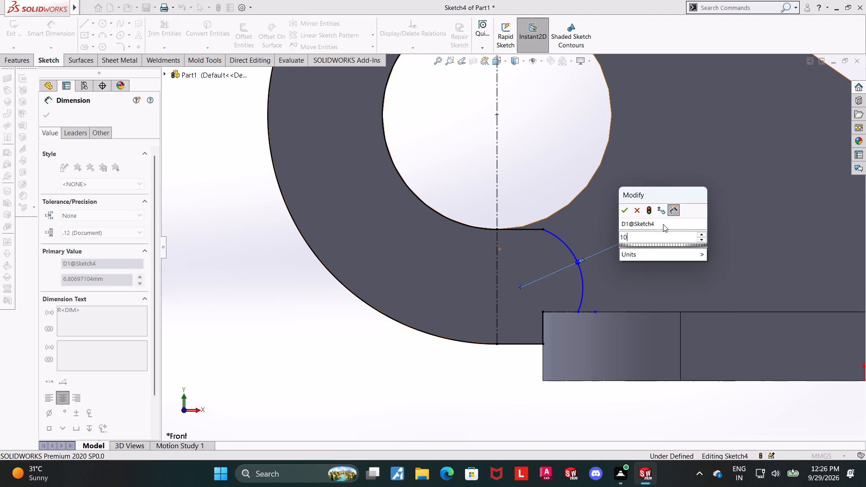
{"action": "key", "text": "period"}
{"action": "type", "text": "13"}
{"action": "key", "text": "Return"}
{"action": "key", "text": "Escape"}
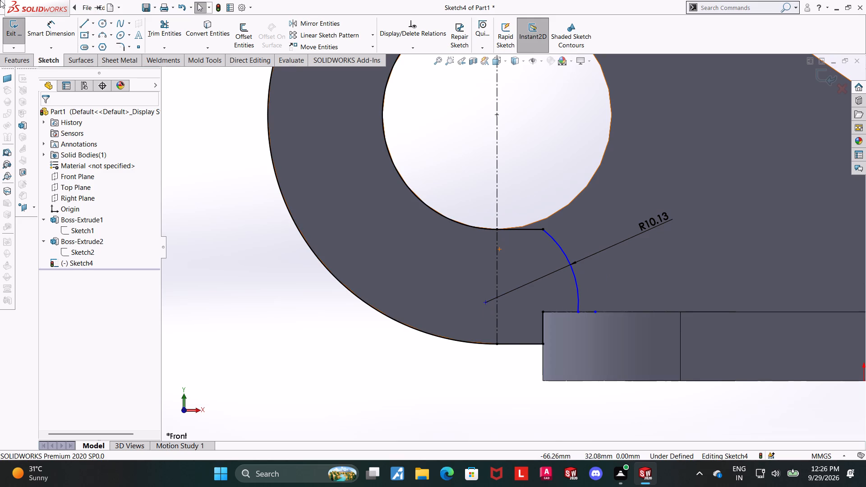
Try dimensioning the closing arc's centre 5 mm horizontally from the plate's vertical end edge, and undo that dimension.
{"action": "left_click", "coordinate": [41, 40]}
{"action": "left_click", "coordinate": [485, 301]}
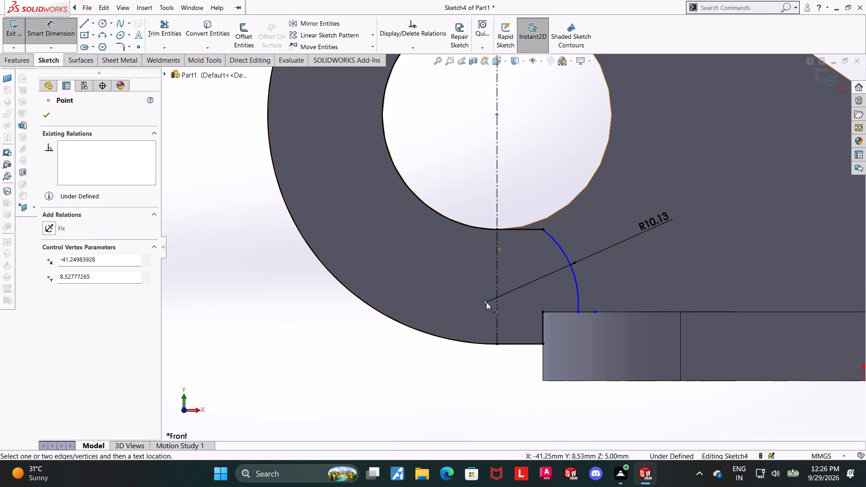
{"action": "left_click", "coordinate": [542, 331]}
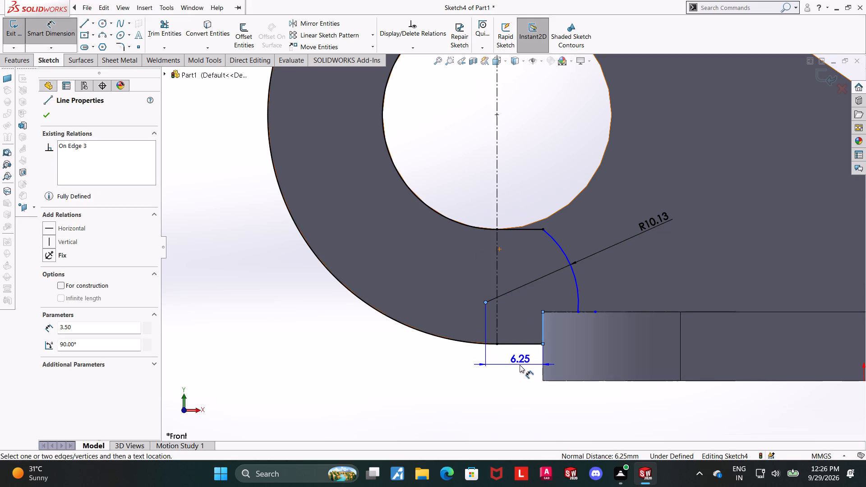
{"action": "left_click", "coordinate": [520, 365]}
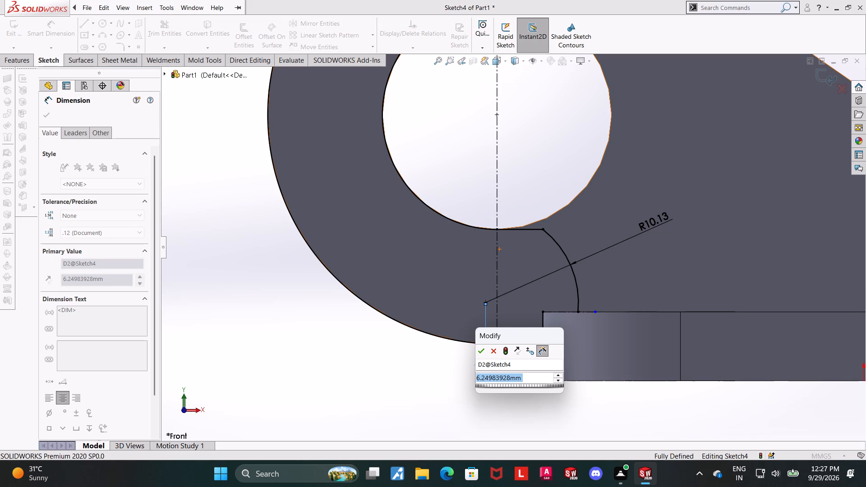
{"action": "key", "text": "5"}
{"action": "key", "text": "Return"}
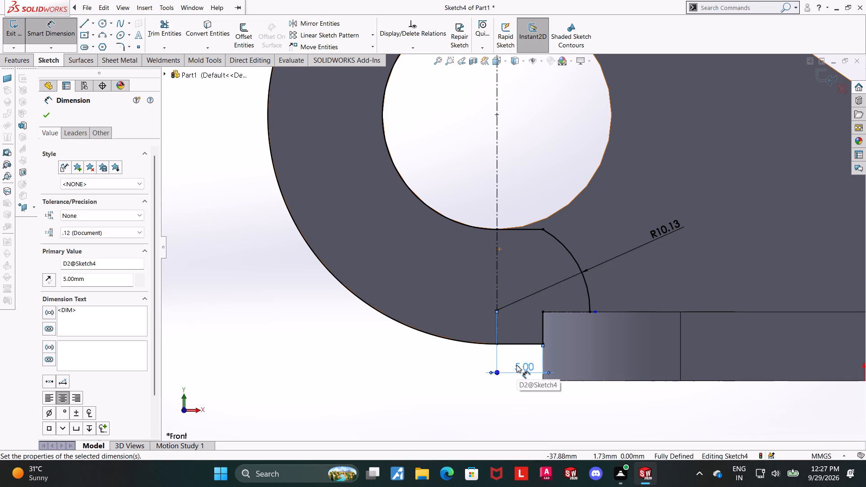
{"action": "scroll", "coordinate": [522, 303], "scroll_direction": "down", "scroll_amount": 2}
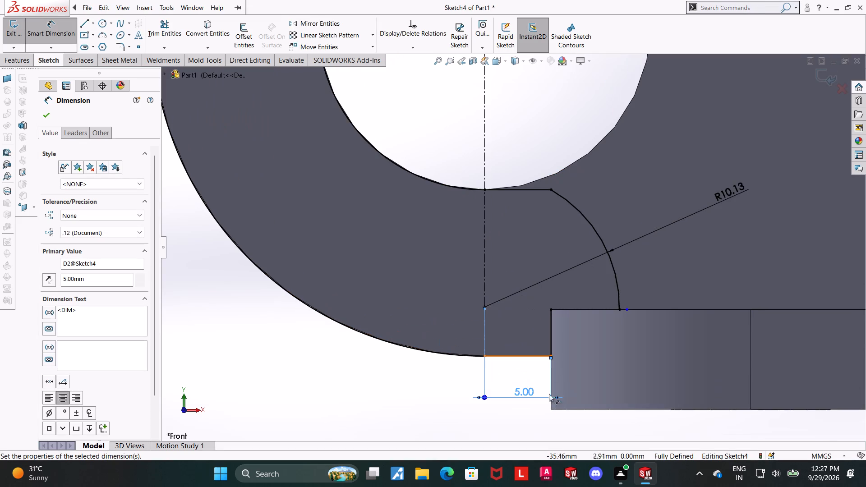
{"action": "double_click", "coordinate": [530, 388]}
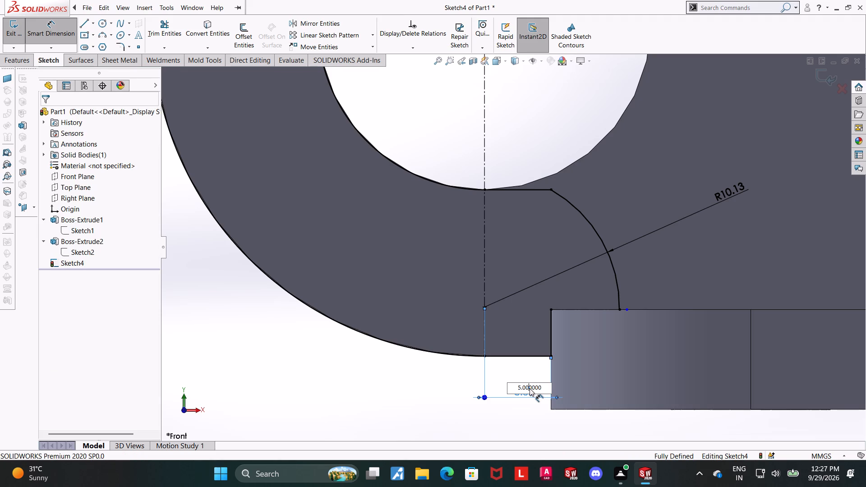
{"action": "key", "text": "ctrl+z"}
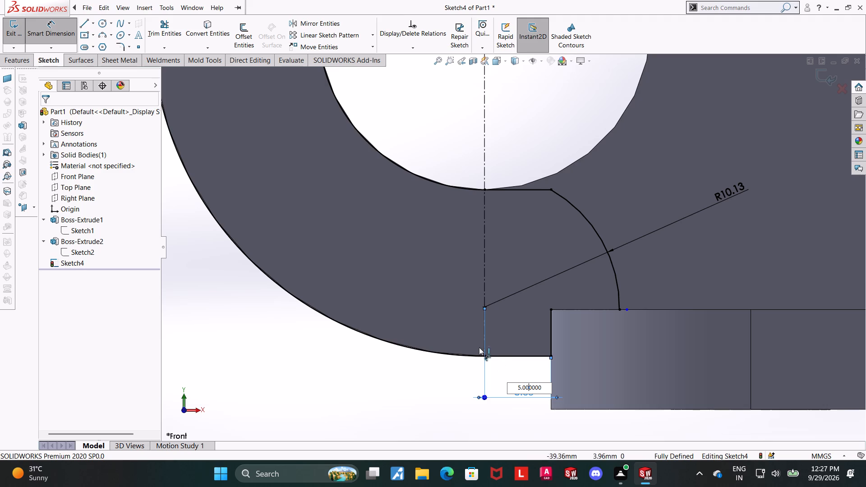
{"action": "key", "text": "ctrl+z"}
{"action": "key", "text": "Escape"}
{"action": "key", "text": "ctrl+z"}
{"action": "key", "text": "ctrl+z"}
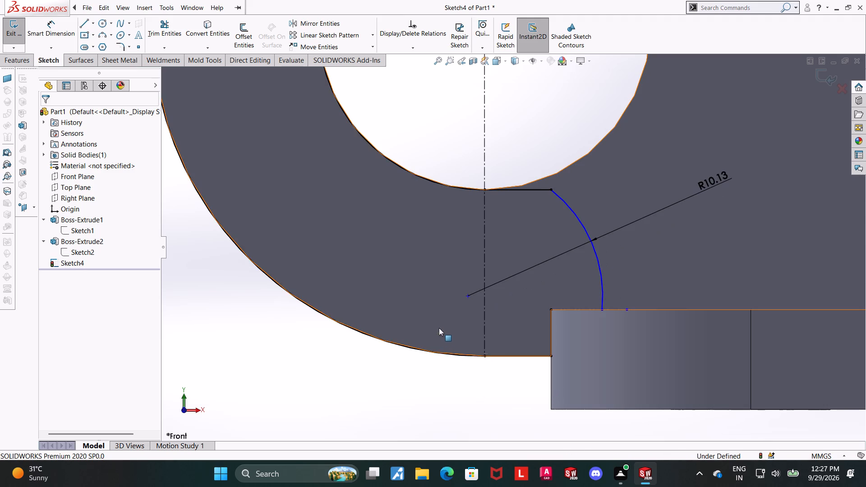
Dimension the closing arc's centre at a height of 6.37 mm above the plate's bottom edge.
{"action": "left_click", "coordinate": [60, 31]}
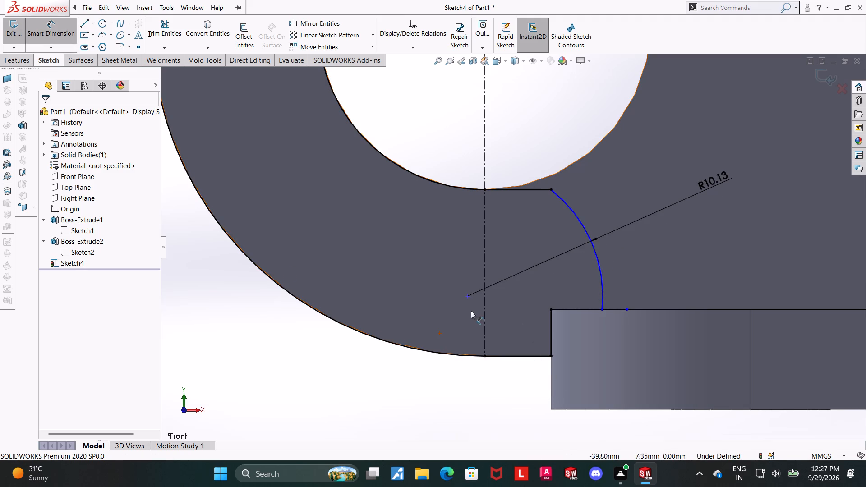
{"action": "left_click", "coordinate": [468, 298]}
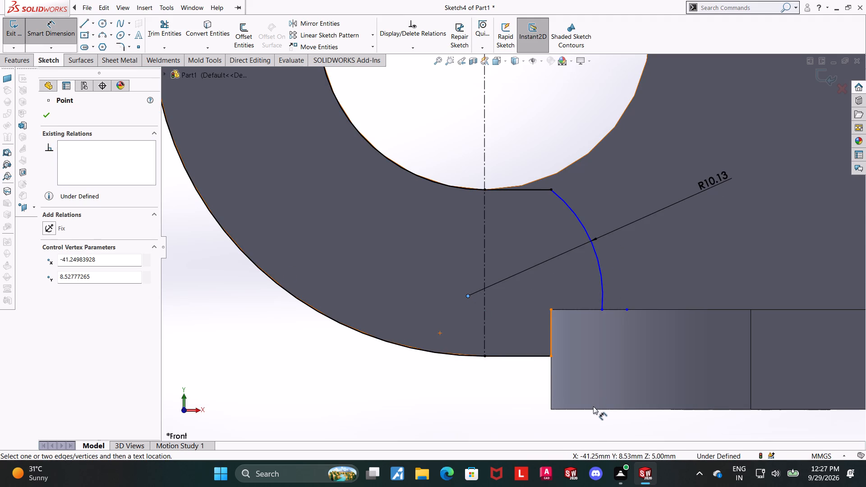
{"action": "left_click", "coordinate": [594, 409]}
{"action": "left_click", "coordinate": [271, 395]}
{"action": "type", "text": "6.37"}
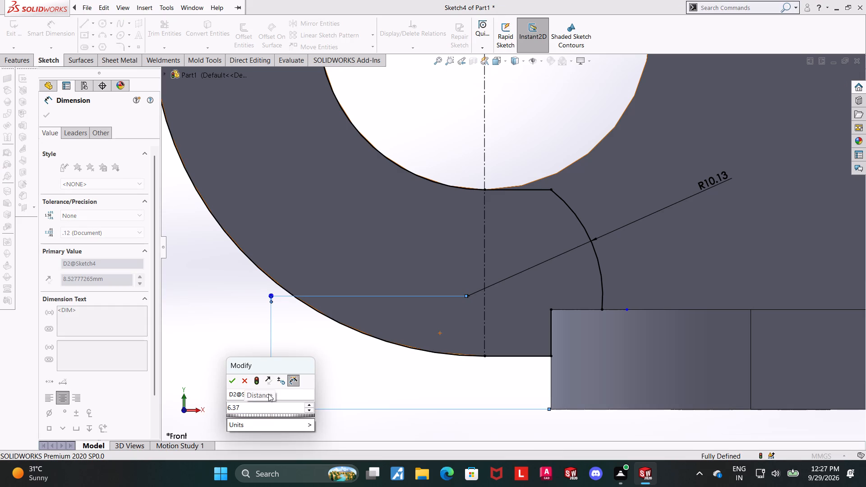
{"action": "key", "text": "Return"}
{"action": "key", "text": "Escape"}
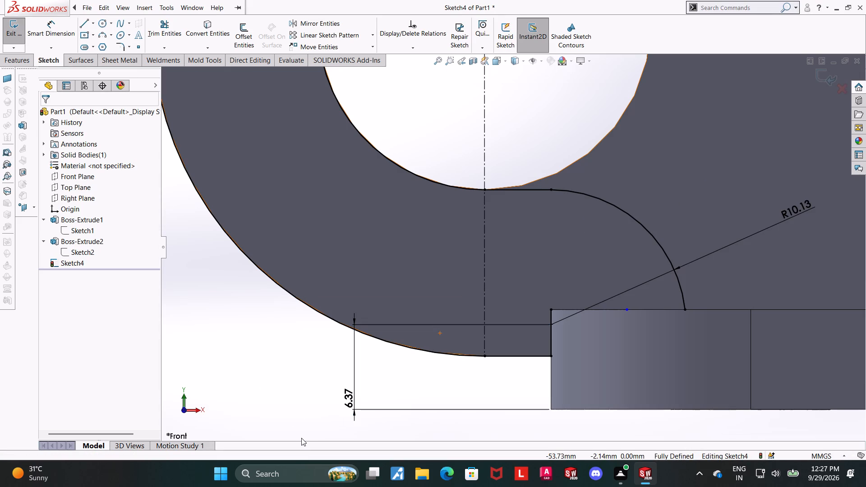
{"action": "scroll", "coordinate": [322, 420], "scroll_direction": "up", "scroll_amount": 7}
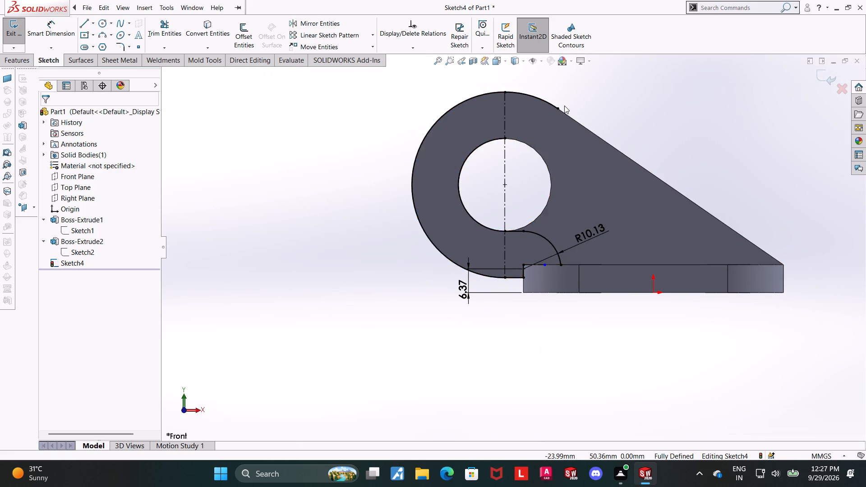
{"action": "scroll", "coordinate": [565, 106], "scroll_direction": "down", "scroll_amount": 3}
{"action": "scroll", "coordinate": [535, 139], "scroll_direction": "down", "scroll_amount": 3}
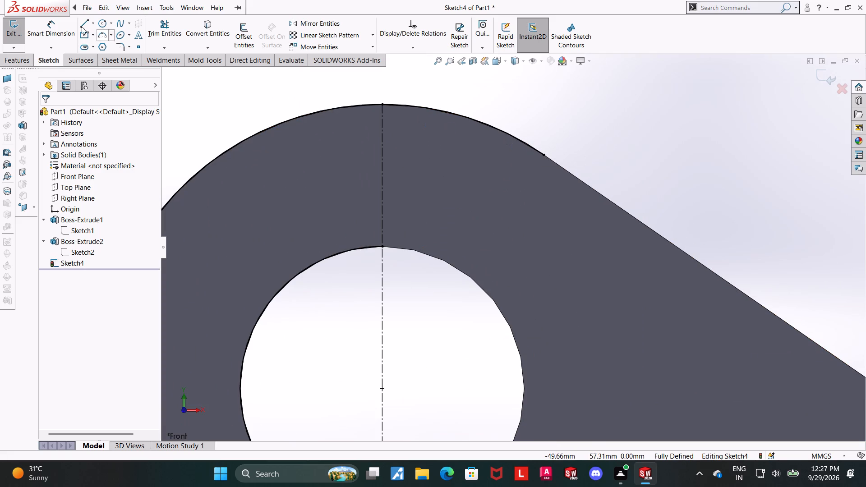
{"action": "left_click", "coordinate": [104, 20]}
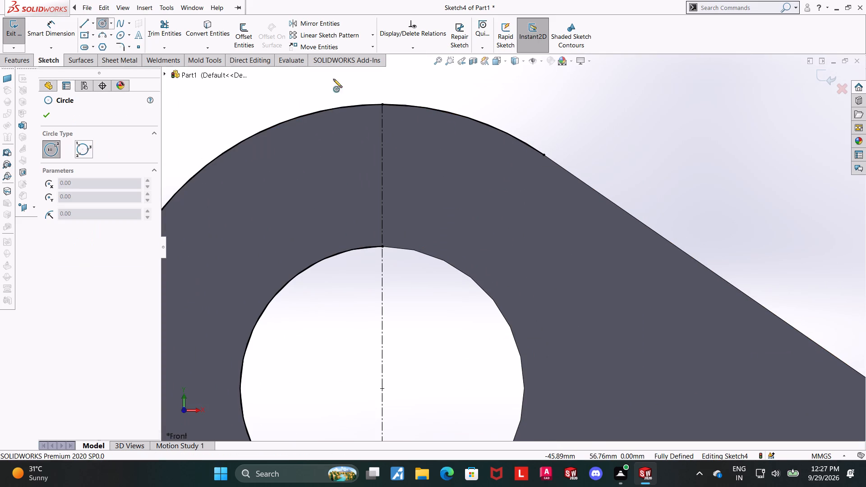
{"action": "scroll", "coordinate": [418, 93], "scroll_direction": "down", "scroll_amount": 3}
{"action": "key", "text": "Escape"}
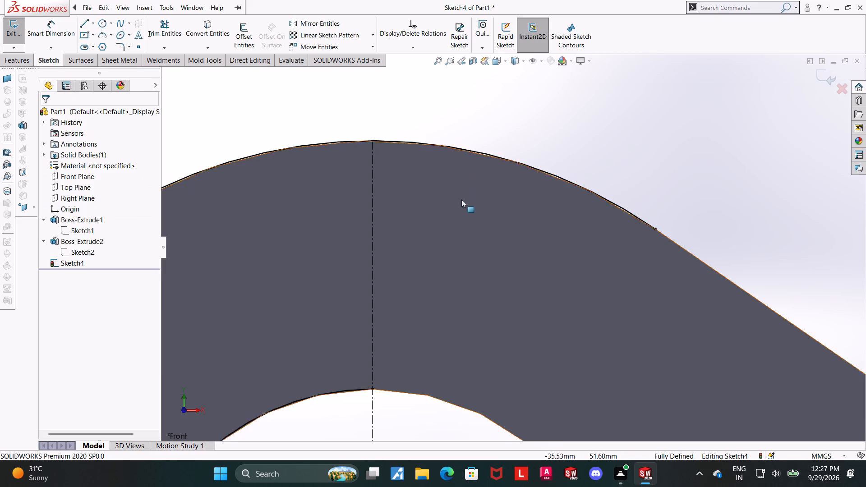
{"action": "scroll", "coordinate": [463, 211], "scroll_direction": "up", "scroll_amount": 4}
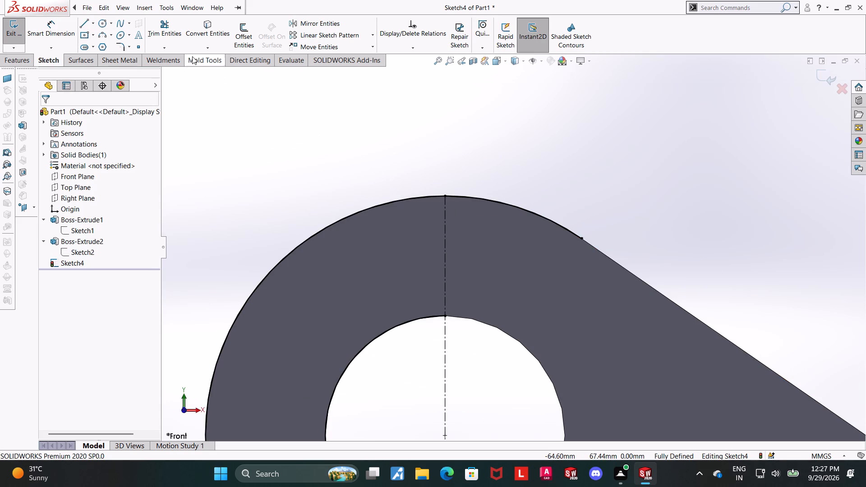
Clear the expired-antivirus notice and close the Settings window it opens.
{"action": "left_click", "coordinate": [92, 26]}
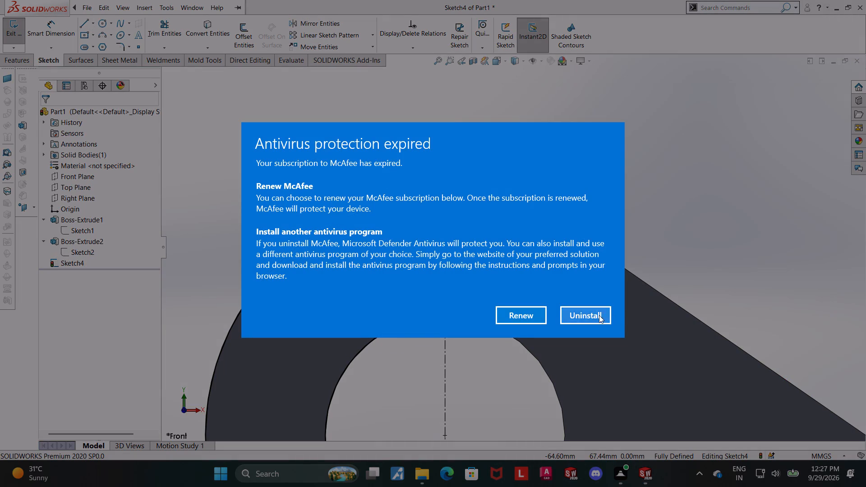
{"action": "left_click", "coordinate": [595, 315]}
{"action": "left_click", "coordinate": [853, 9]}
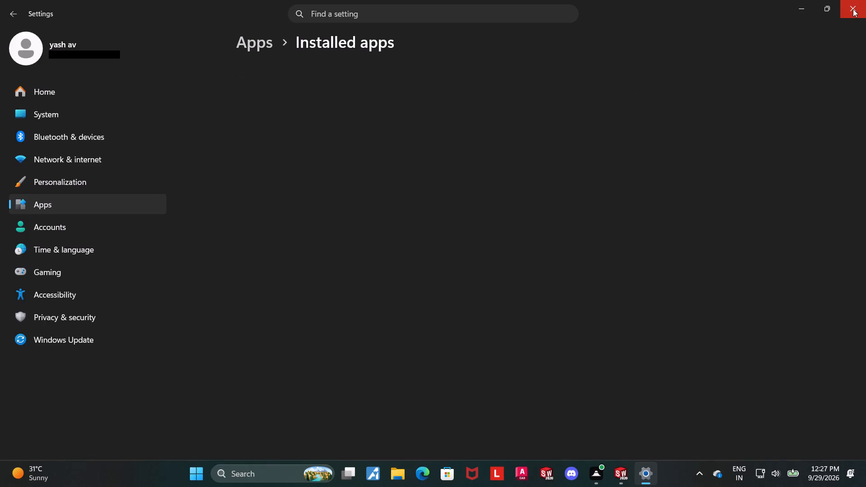
Sketch a vertical centerline about 12.5 mm long from the ring's upper outer arc to the hole edge, on the sloped-web side of the existing centerline.
{"action": "left_click", "coordinate": [93, 24]}
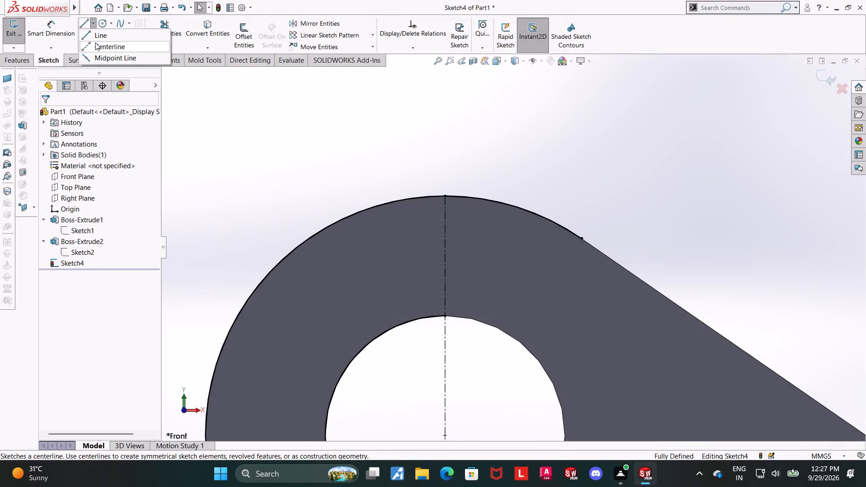
{"action": "left_click", "coordinate": [105, 43]}
{"action": "left_click", "coordinate": [486, 201]}
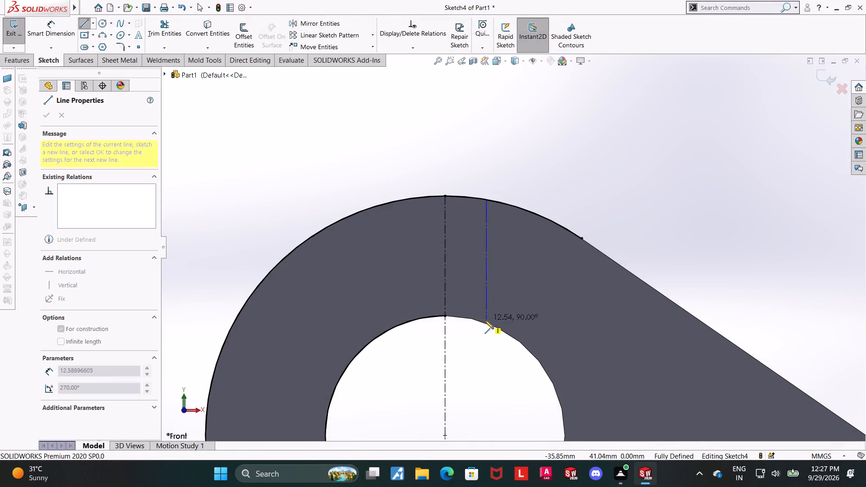
{"action": "left_click", "coordinate": [485, 320]}
{"action": "key", "text": "Escape"}
{"action": "key", "text": "Escape"}
{"action": "key", "text": "Escape"}
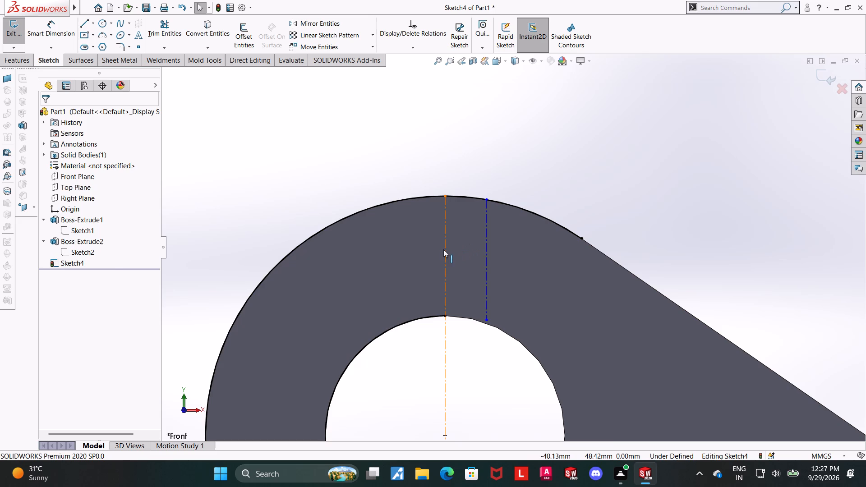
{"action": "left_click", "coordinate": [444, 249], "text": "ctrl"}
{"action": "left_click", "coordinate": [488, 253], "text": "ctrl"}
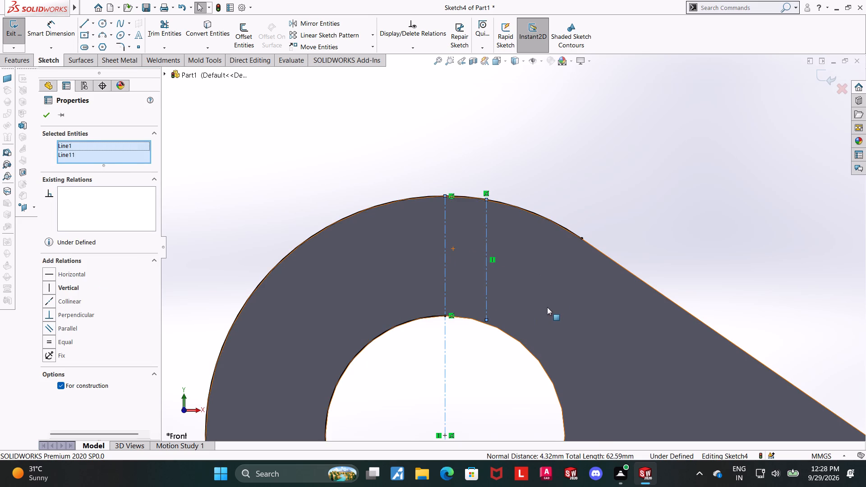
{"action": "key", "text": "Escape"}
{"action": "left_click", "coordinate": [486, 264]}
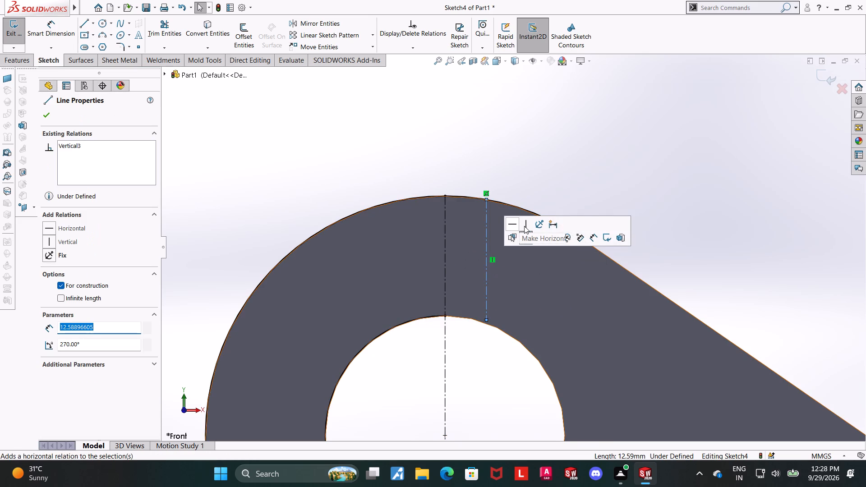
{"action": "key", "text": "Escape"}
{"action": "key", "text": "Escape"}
Dimension the horizontal spacing between the two vertical centerlines above the ring hole as 2.5 mm.
{"action": "left_click", "coordinate": [45, 29]}
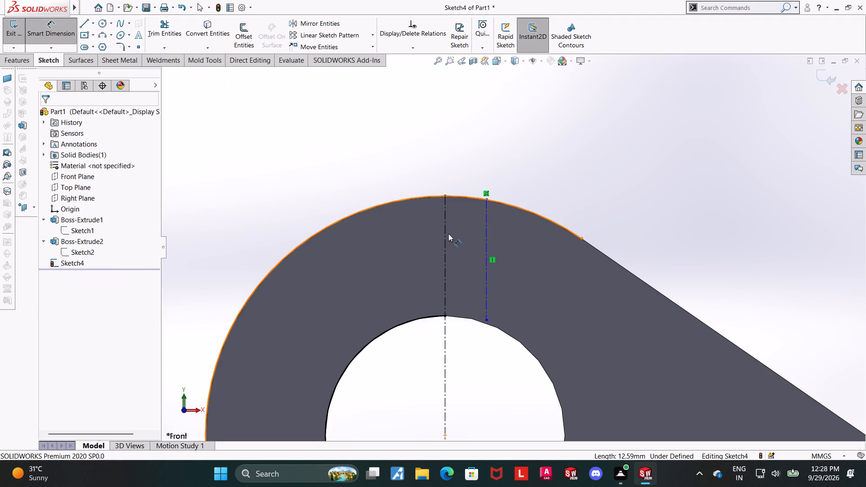
{"action": "left_click", "coordinate": [445, 233]}
{"action": "left_click", "coordinate": [485, 241]}
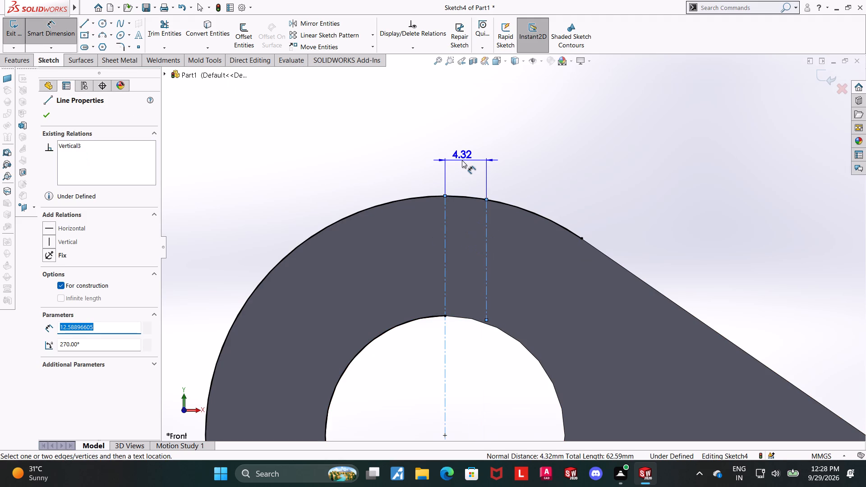
{"action": "left_click", "coordinate": [462, 160]}
{"action": "type", "text": "2.5"}
{"action": "key", "text": "Return"}
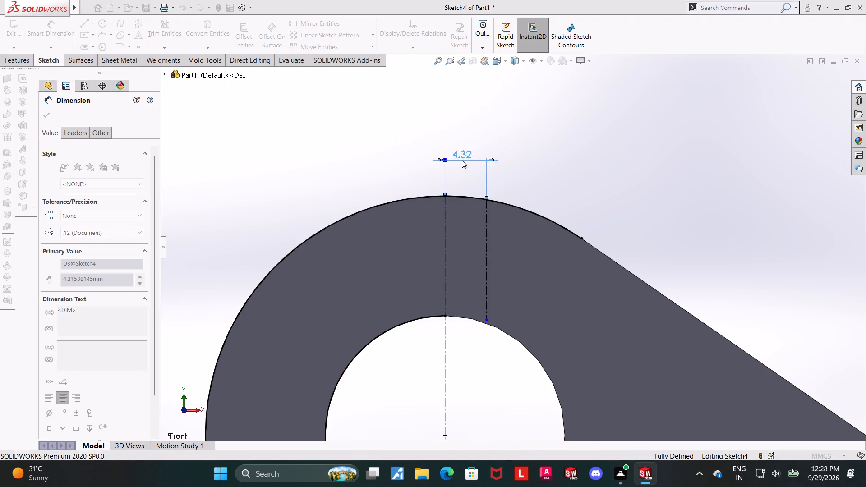
{"action": "key", "text": "Escape"}
{"action": "key", "text": "Escape"}
Make the lower endpoint of the short offset centerline coincident with the ring's hole edge.
{"action": "scroll", "coordinate": [466, 320], "scroll_direction": "down", "scroll_amount": 5}
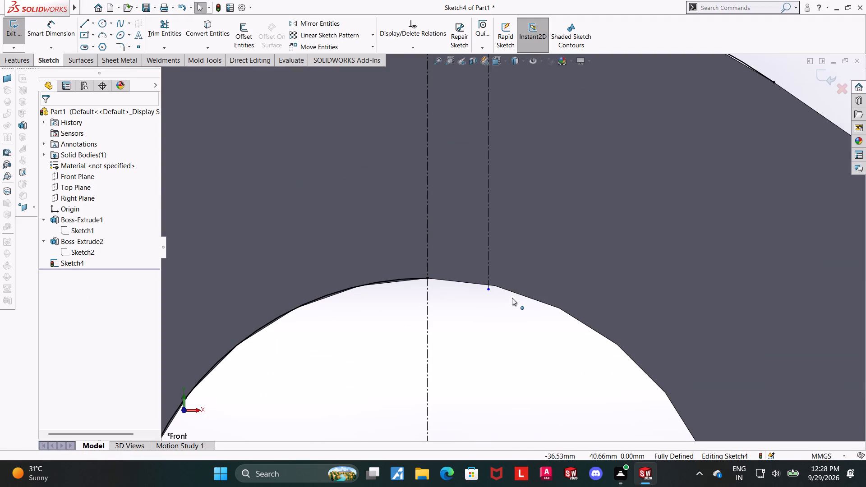
{"action": "left_click", "coordinate": [512, 292]}
{"action": "left_click", "coordinate": [512, 290]}
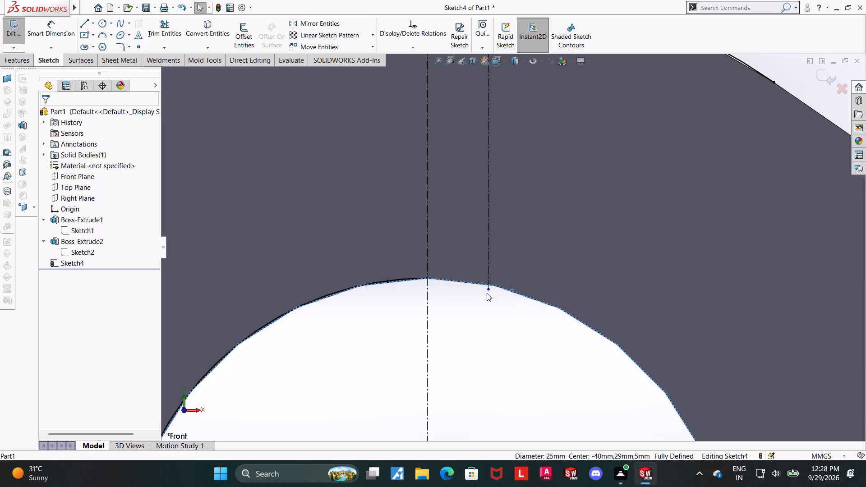
{"action": "left_click", "coordinate": [487, 291], "text": "ctrl"}
{"action": "left_click", "coordinate": [47, 289]}
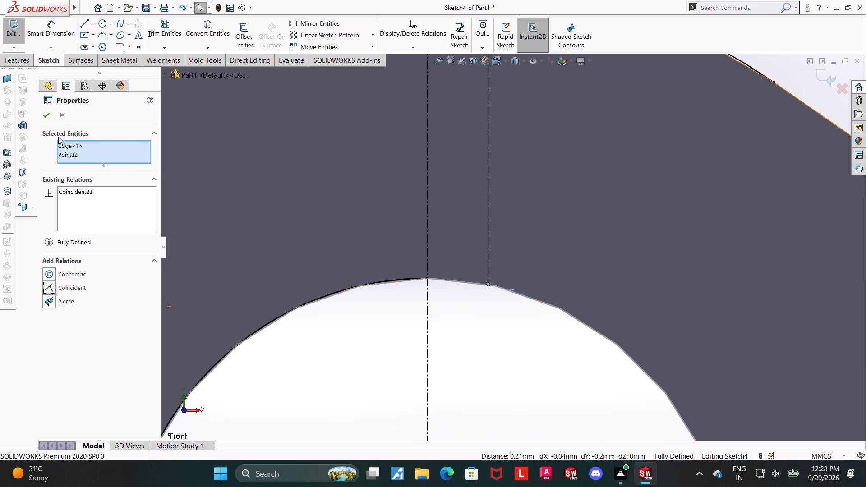
{"action": "key", "text": "Escape"}
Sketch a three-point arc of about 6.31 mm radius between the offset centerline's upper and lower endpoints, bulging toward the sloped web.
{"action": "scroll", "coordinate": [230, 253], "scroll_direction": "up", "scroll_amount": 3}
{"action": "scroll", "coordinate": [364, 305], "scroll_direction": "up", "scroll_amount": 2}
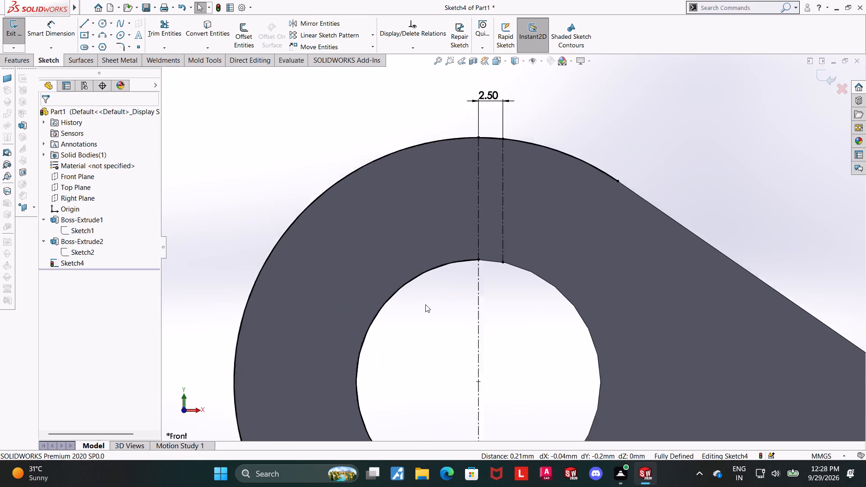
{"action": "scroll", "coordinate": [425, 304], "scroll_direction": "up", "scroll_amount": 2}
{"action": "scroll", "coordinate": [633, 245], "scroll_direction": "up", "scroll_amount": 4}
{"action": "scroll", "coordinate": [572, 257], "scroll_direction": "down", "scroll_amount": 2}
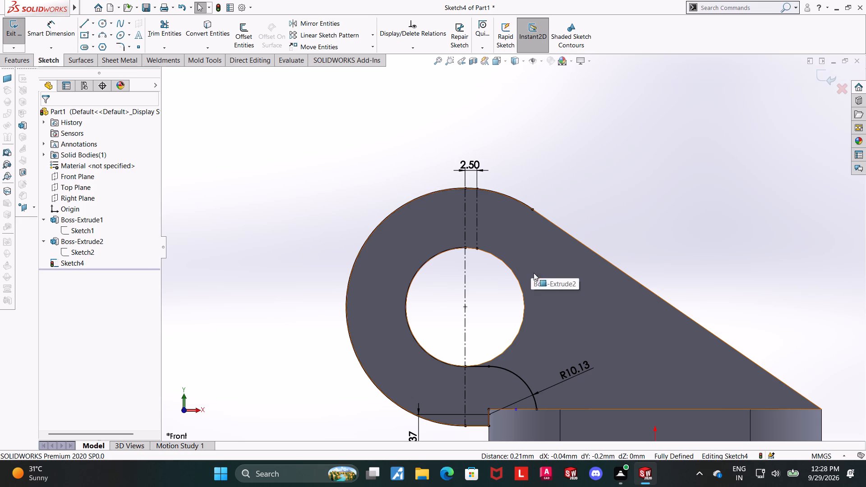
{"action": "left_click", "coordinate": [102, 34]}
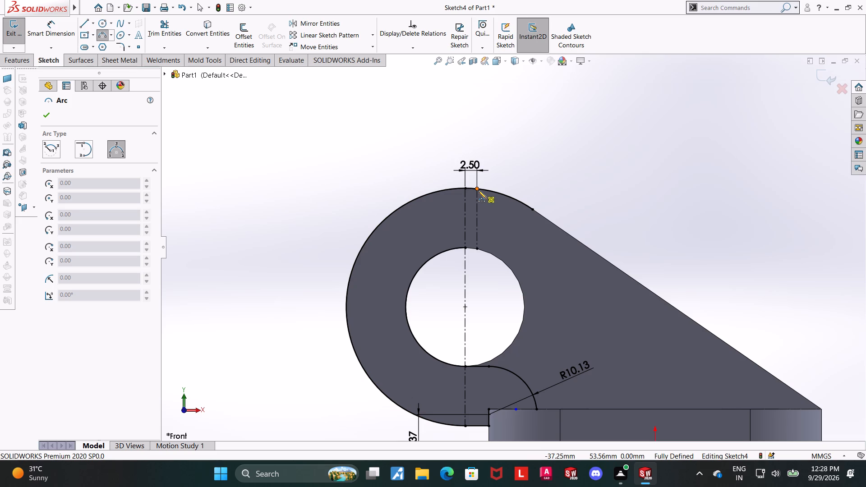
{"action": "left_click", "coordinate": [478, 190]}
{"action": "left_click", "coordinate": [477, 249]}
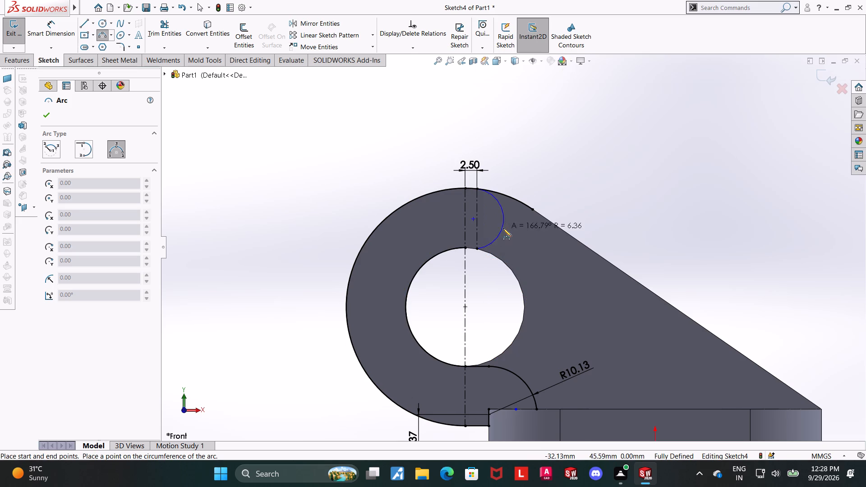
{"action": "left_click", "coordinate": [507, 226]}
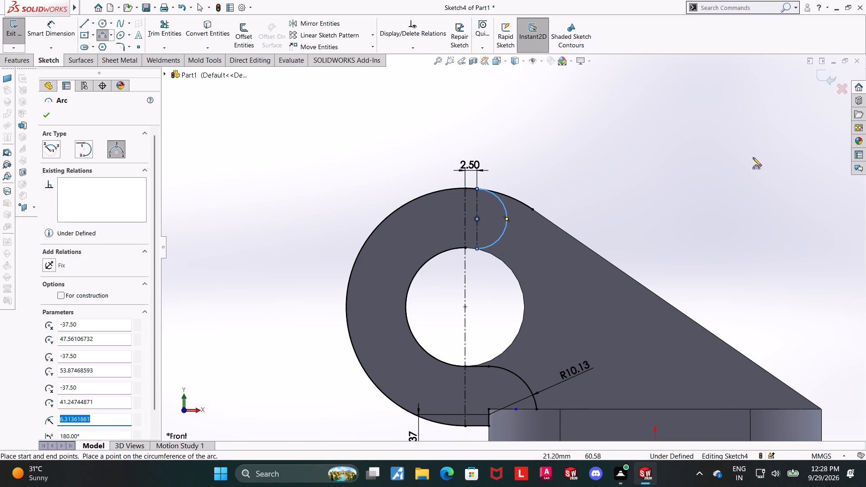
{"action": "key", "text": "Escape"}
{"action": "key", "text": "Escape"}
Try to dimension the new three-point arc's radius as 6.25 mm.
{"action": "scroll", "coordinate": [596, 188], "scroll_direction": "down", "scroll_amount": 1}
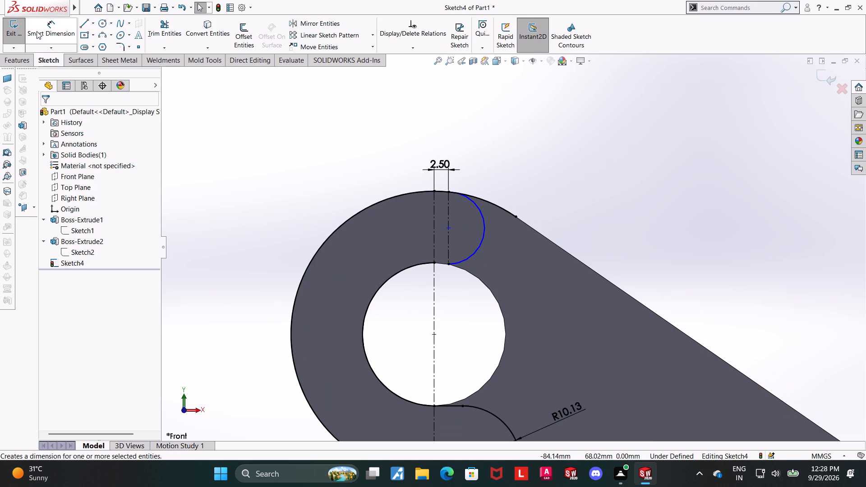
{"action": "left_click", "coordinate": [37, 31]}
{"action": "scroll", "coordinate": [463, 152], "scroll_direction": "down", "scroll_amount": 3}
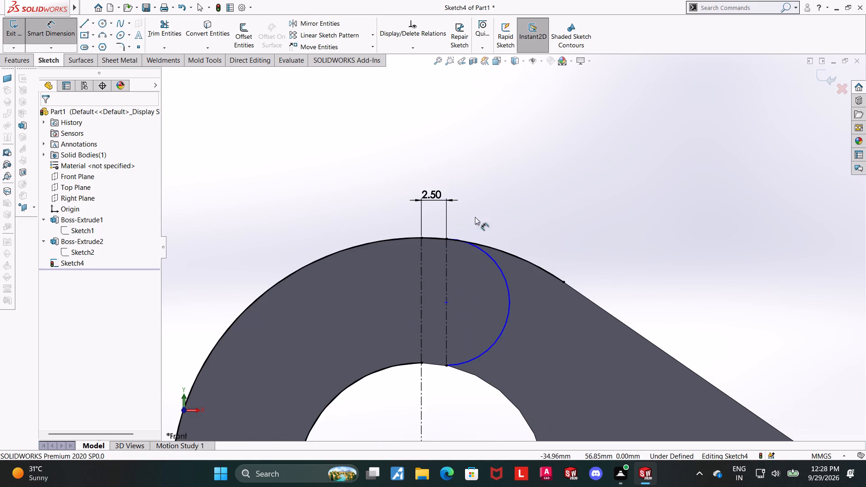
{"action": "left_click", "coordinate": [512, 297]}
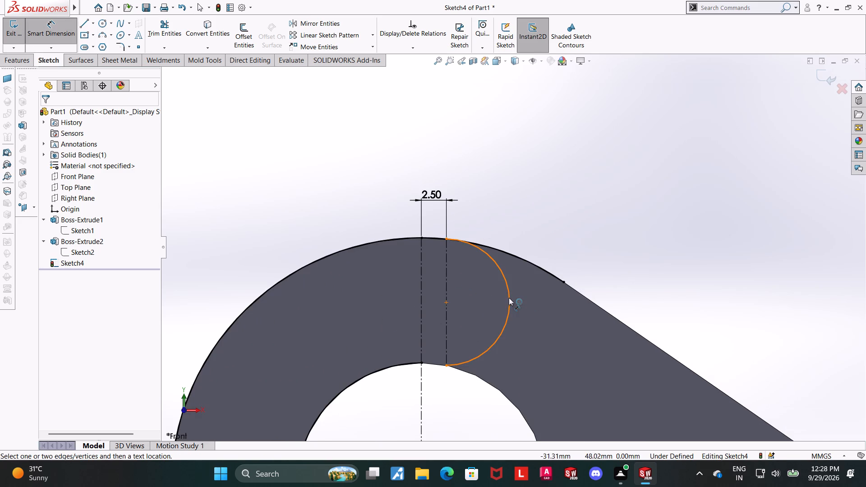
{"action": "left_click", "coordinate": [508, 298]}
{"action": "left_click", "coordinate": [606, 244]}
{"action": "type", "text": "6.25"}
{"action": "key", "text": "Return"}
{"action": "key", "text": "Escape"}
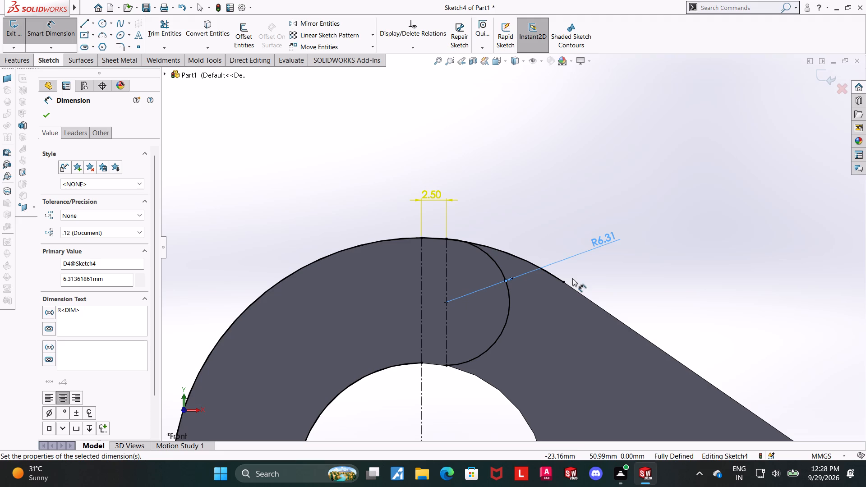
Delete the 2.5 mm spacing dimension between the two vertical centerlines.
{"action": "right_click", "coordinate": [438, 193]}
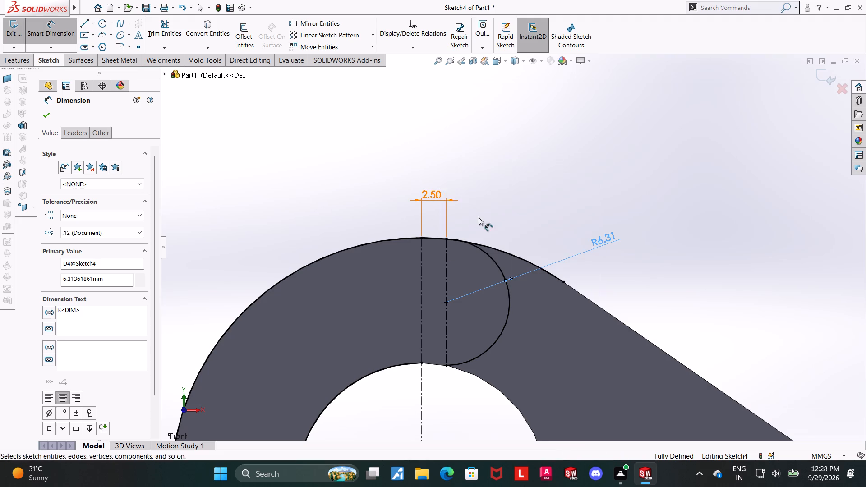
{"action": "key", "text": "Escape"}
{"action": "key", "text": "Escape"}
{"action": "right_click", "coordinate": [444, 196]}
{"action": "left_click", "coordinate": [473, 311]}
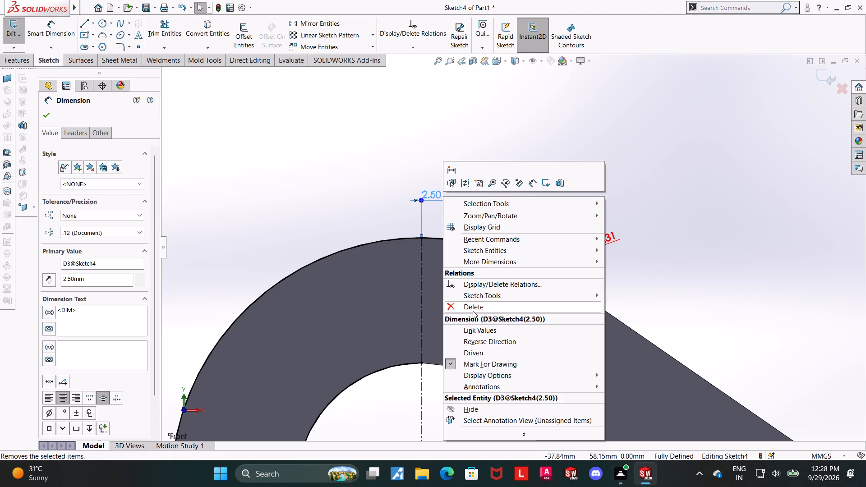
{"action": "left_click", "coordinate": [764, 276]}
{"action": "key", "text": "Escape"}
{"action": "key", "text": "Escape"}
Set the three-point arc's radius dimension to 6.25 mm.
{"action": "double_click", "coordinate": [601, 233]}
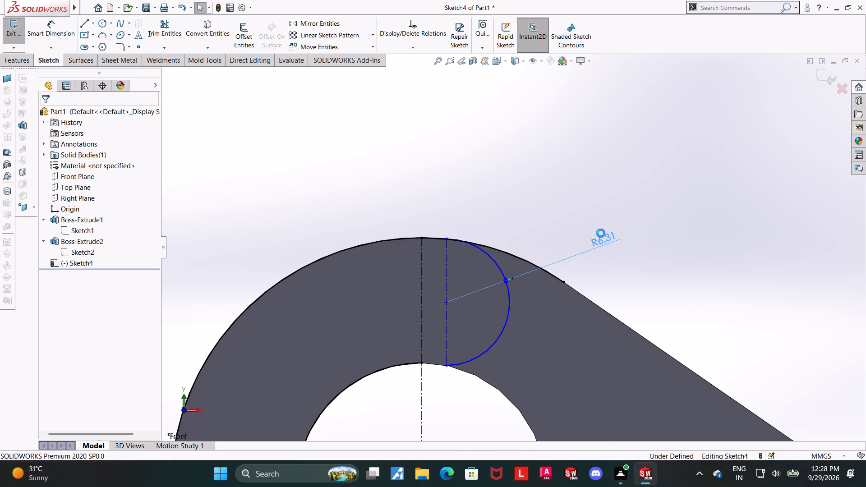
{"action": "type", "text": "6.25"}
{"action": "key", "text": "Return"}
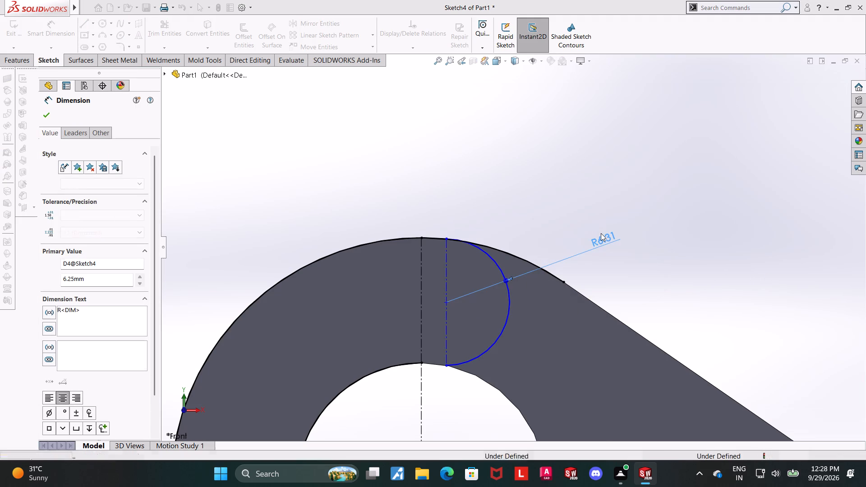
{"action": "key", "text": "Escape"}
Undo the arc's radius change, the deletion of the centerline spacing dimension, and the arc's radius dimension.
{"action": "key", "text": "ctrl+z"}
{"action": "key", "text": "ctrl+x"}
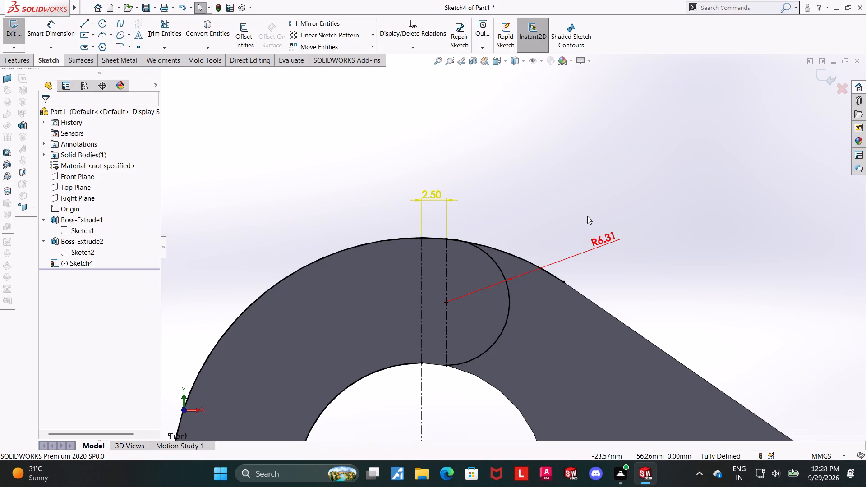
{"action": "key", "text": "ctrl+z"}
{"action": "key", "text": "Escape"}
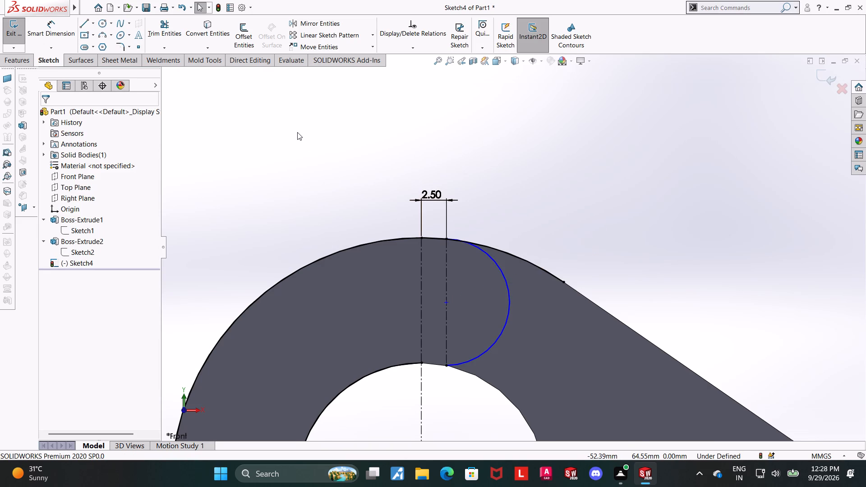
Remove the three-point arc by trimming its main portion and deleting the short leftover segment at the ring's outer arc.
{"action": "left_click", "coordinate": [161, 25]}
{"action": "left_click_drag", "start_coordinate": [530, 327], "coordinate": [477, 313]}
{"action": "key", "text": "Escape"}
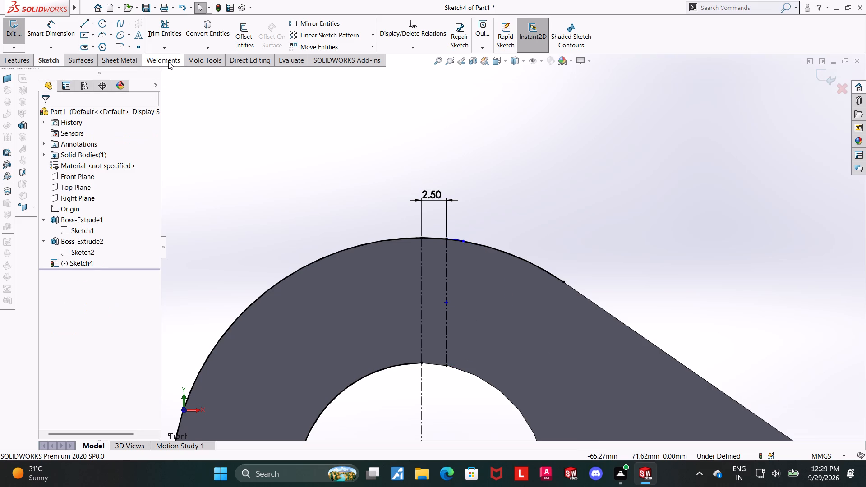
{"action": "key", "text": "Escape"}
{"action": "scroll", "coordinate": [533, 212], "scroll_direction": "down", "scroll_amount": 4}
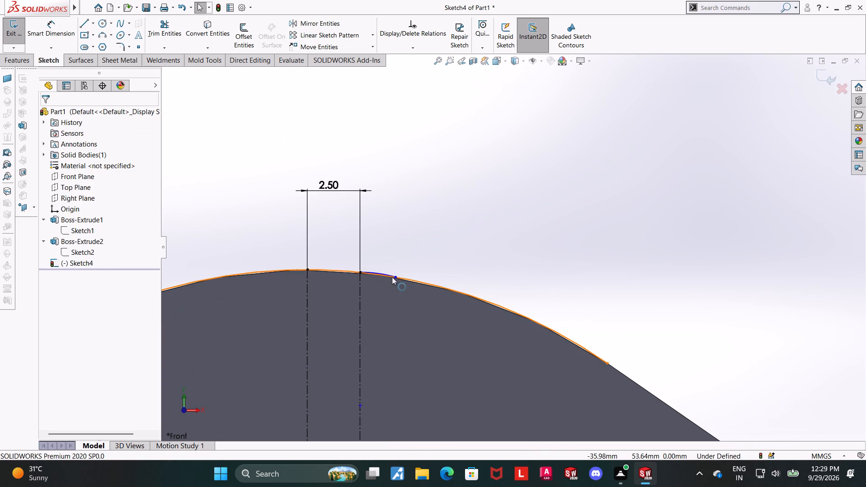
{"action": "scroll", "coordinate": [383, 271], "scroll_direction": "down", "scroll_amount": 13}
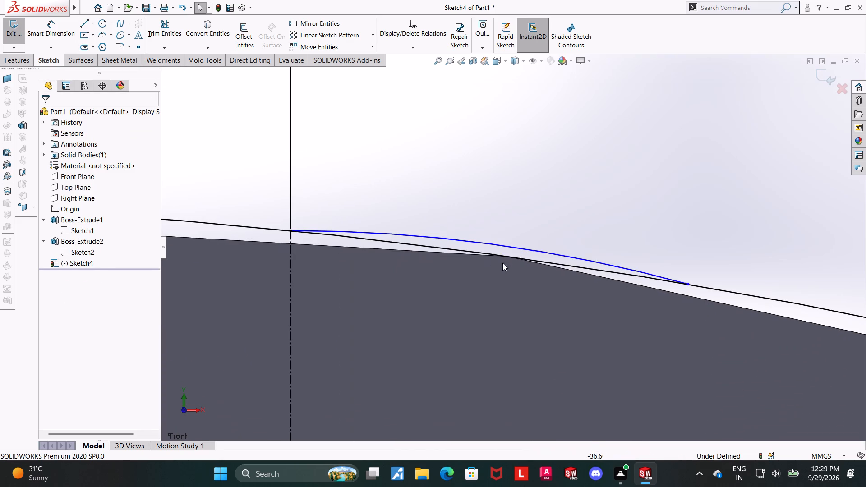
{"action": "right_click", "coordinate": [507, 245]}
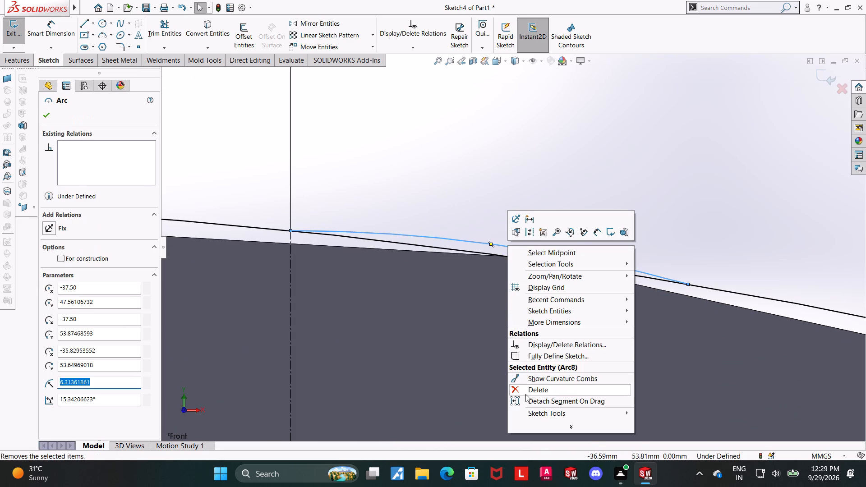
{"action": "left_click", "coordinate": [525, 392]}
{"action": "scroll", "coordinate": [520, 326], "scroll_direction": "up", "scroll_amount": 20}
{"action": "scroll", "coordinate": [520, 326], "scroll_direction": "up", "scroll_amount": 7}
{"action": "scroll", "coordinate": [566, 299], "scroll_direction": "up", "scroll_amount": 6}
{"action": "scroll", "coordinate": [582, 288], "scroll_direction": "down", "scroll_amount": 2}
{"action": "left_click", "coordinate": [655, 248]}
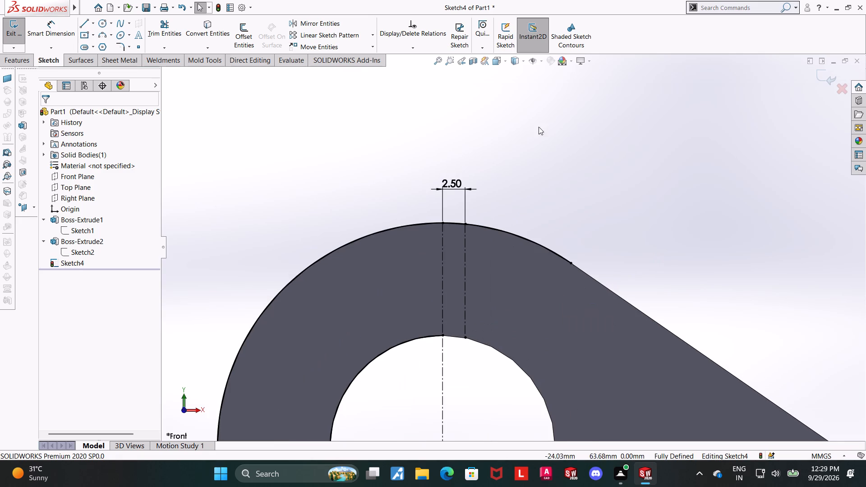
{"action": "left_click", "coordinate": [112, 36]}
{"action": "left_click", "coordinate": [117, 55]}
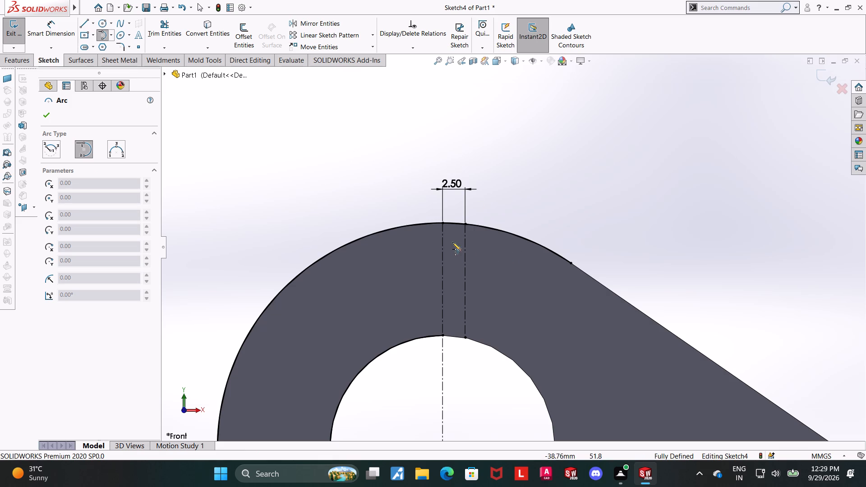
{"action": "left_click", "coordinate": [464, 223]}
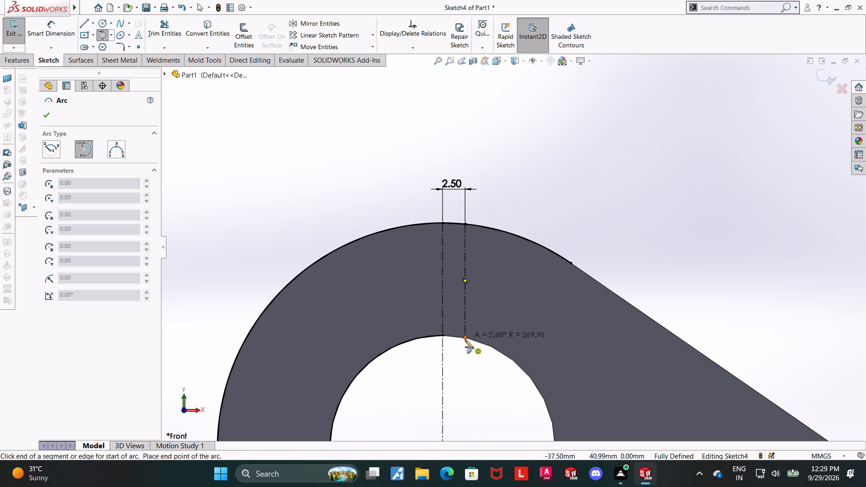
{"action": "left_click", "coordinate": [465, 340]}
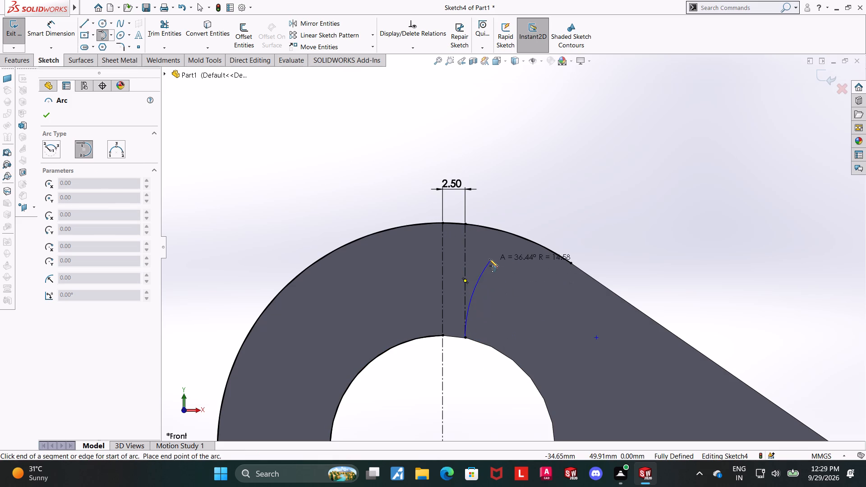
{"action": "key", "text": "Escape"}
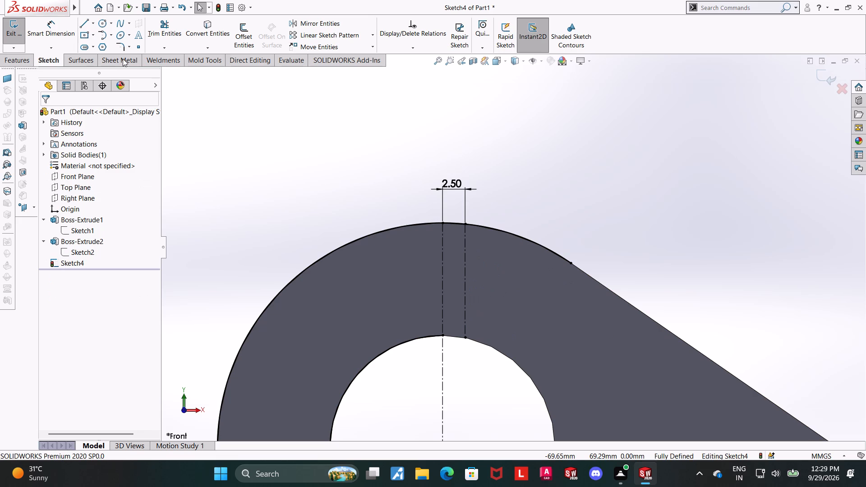
Sketch a tangent arc of about 6.35 mm radius from the ring's outer arc to its bore, joining the offset centerline's ends.
{"action": "left_click", "coordinate": [102, 36]}
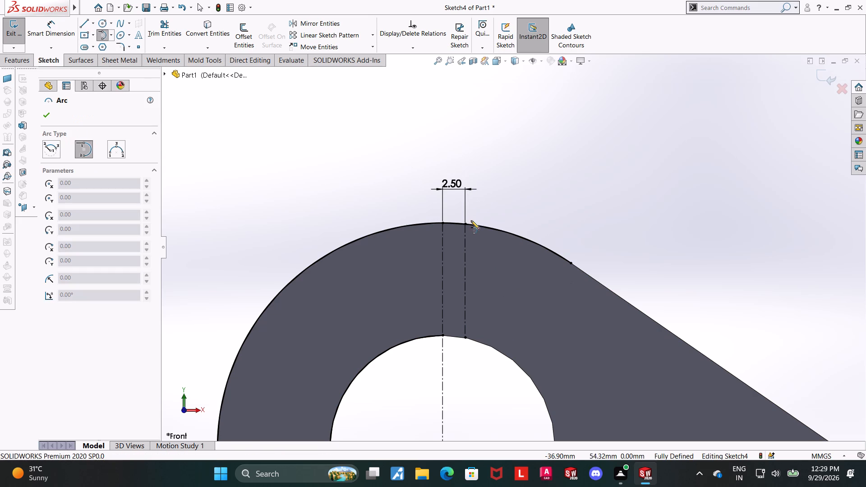
{"action": "left_click", "coordinate": [466, 225]}
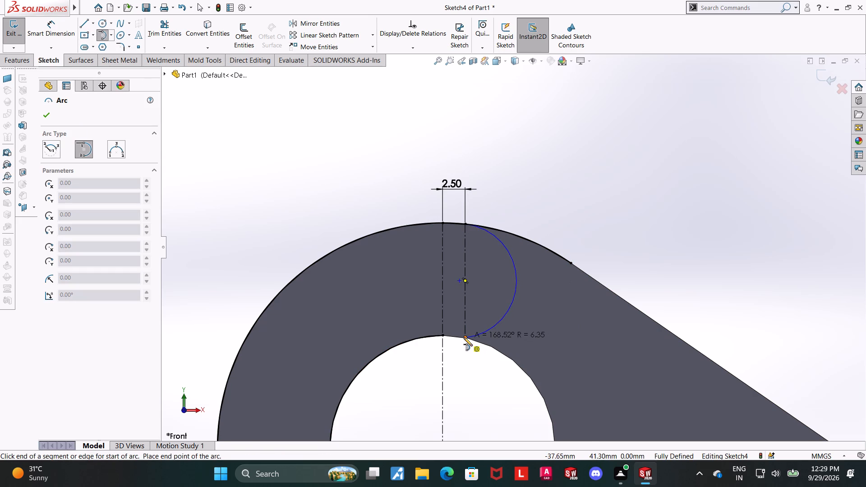
{"action": "left_click", "coordinate": [464, 337]}
{"action": "key", "text": "Escape"}
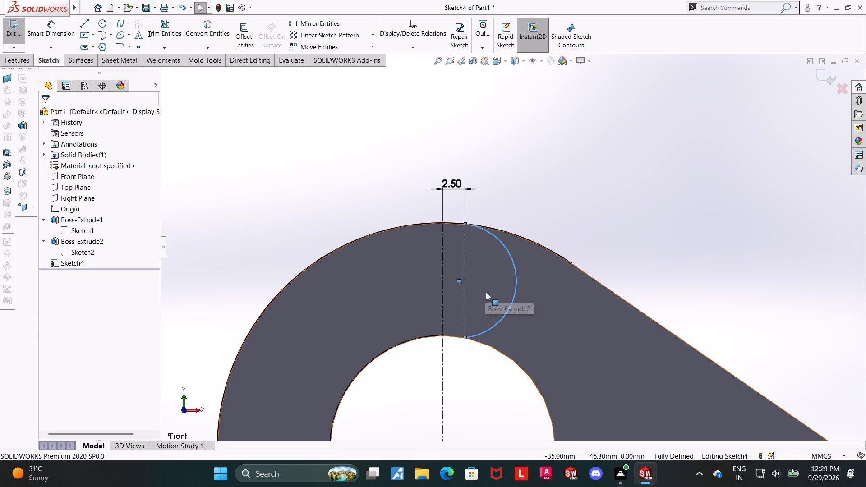
{"action": "key", "text": "Escape"}
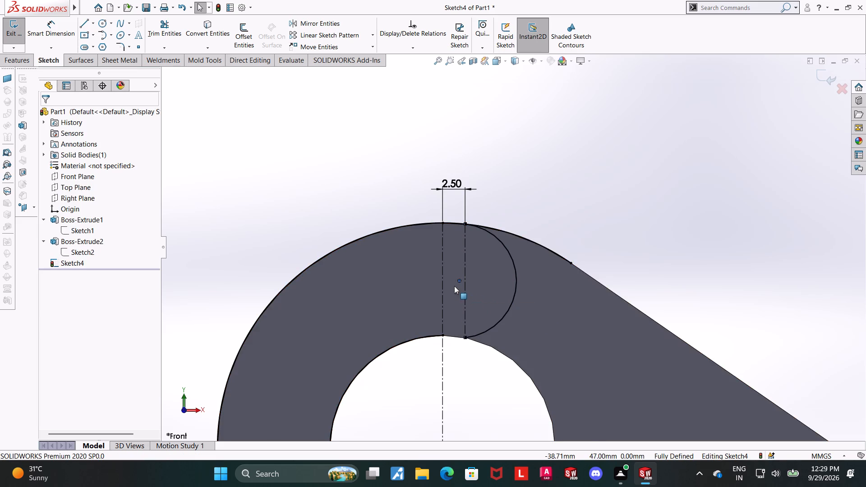
{"action": "key", "text": "Escape"}
{"action": "key", "text": "Escape"}
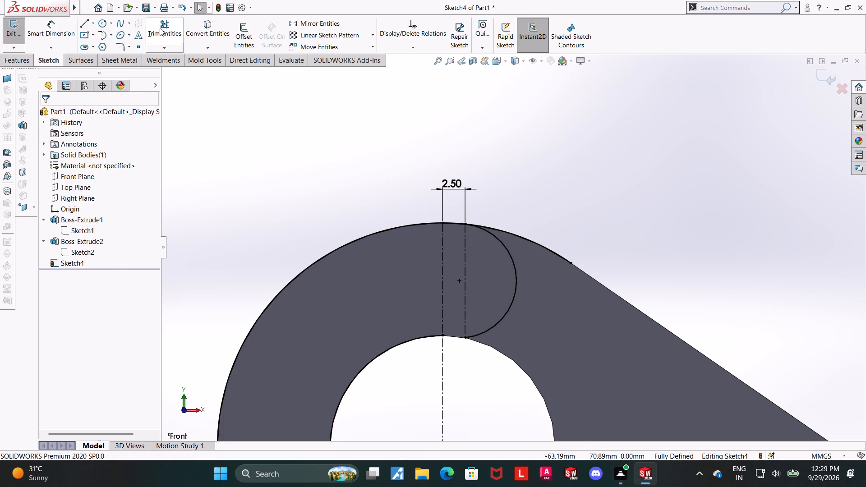
Trim the ring's outer arc beyond the new tangent arc, removing the portion running toward the web's sloping edge.
{"action": "left_click", "coordinate": [160, 28]}
{"action": "left_click_drag", "start_coordinate": [543, 274], "coordinate": [532, 114]}
{"action": "key", "text": "Escape"}
{"action": "key", "text": "Escape"}
{"action": "key", "text": "Escape"}
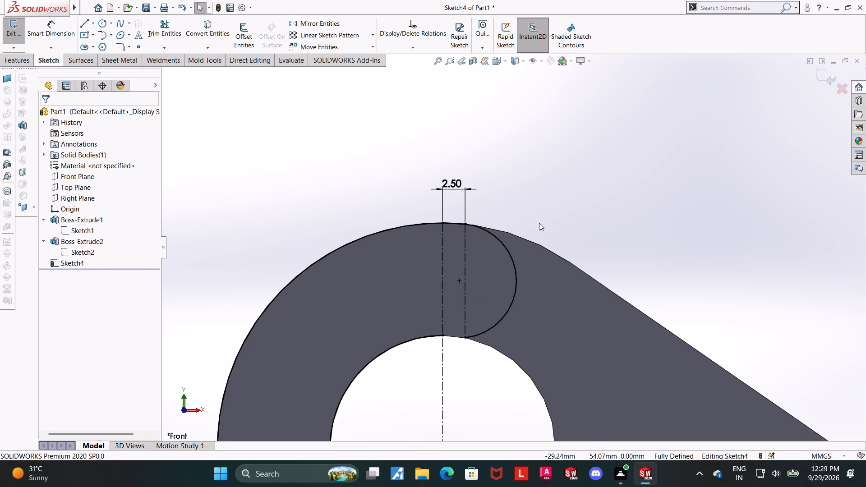
{"action": "scroll", "coordinate": [539, 223], "scroll_direction": "down", "scroll_amount": 2}
{"action": "scroll", "coordinate": [523, 265], "scroll_direction": "down", "scroll_amount": 2}
{"action": "scroll", "coordinate": [520, 276], "scroll_direction": "up", "scroll_amount": 4}
{"action": "key", "text": "Escape"}
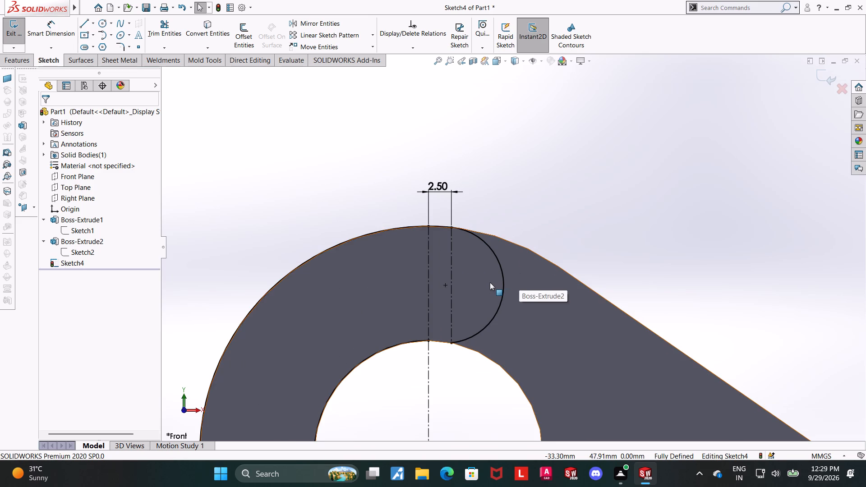
{"action": "scroll", "coordinate": [500, 282], "scroll_direction": "down", "scroll_amount": 2}
{"action": "key", "text": "Escape"}
{"action": "key", "text": "Escape"}
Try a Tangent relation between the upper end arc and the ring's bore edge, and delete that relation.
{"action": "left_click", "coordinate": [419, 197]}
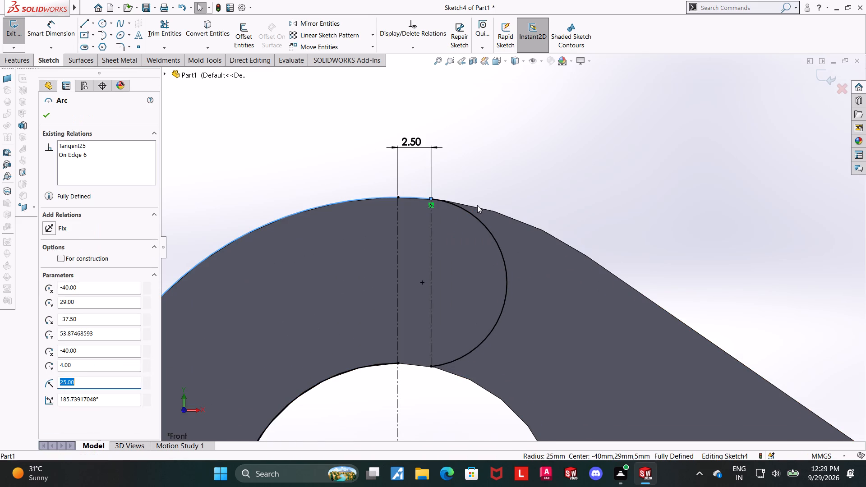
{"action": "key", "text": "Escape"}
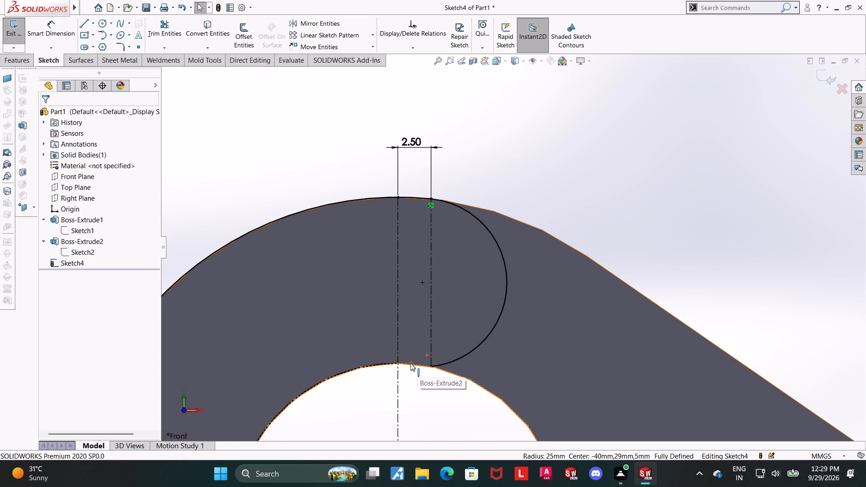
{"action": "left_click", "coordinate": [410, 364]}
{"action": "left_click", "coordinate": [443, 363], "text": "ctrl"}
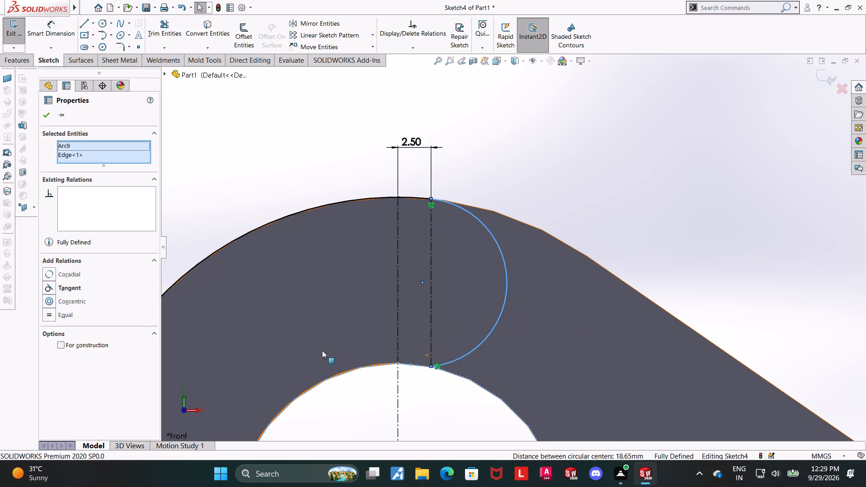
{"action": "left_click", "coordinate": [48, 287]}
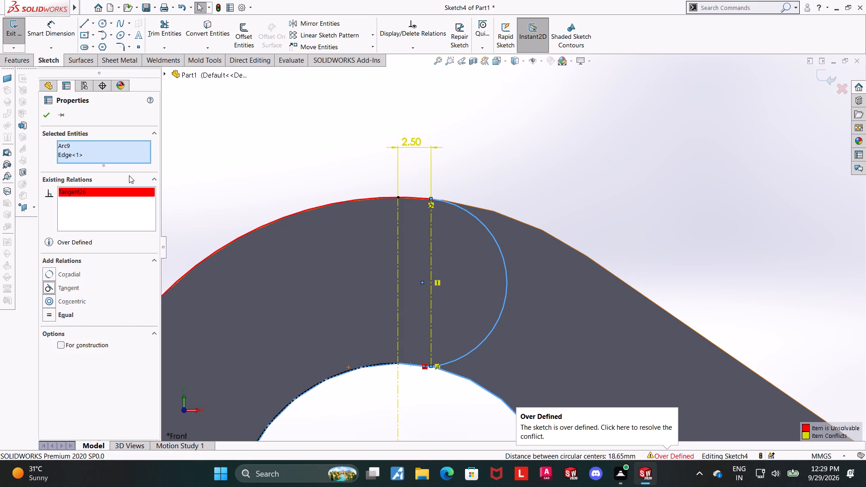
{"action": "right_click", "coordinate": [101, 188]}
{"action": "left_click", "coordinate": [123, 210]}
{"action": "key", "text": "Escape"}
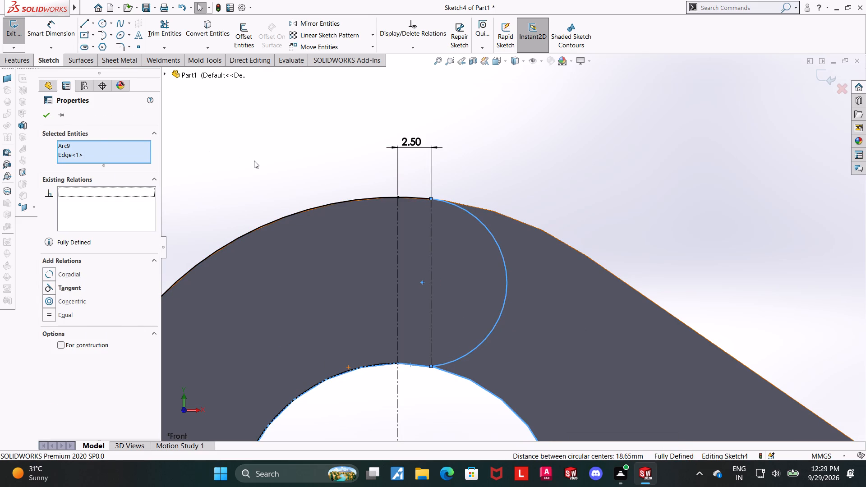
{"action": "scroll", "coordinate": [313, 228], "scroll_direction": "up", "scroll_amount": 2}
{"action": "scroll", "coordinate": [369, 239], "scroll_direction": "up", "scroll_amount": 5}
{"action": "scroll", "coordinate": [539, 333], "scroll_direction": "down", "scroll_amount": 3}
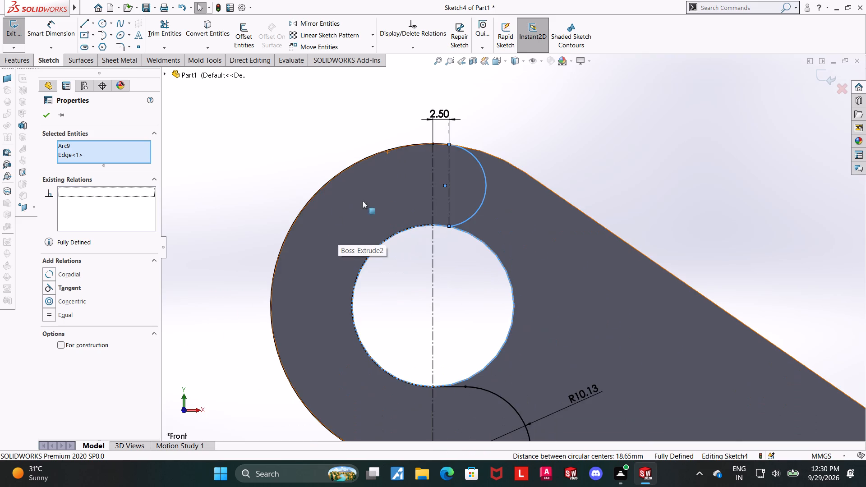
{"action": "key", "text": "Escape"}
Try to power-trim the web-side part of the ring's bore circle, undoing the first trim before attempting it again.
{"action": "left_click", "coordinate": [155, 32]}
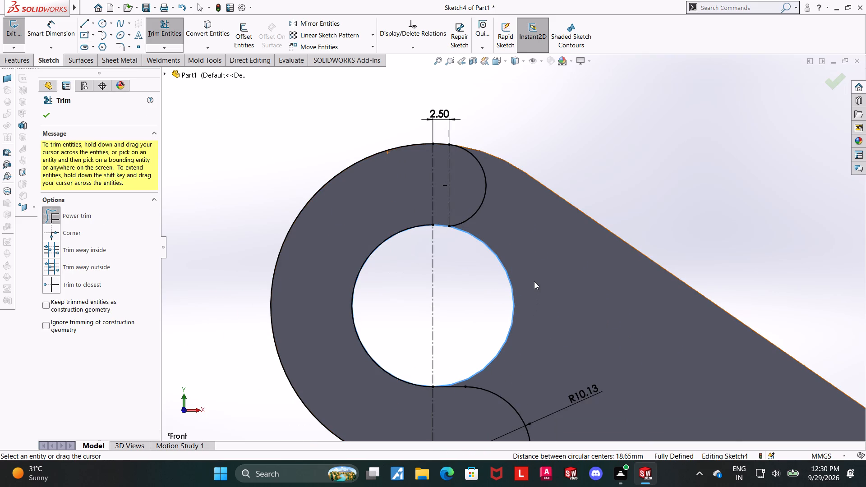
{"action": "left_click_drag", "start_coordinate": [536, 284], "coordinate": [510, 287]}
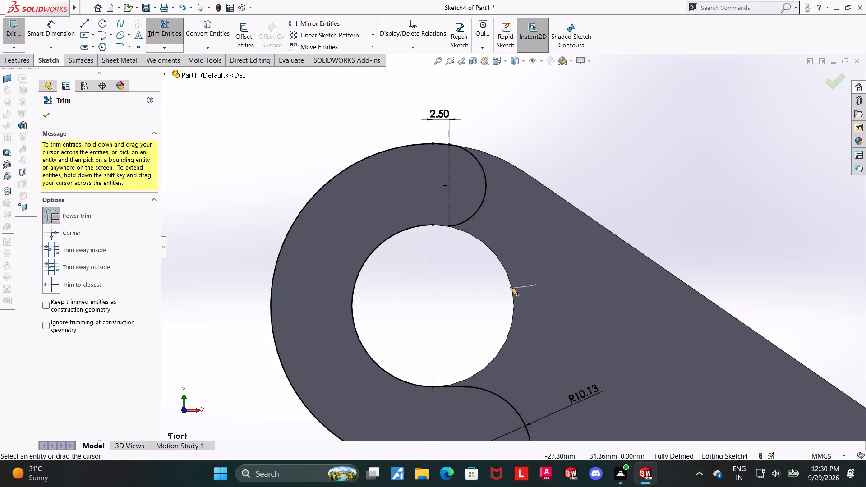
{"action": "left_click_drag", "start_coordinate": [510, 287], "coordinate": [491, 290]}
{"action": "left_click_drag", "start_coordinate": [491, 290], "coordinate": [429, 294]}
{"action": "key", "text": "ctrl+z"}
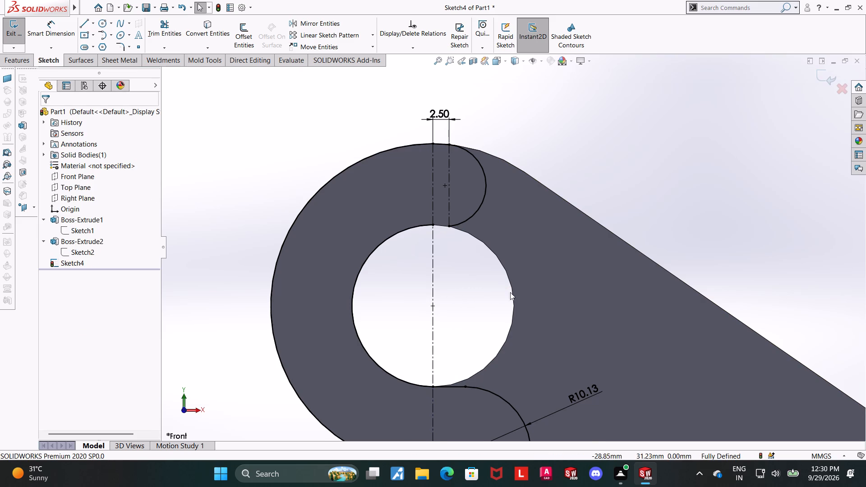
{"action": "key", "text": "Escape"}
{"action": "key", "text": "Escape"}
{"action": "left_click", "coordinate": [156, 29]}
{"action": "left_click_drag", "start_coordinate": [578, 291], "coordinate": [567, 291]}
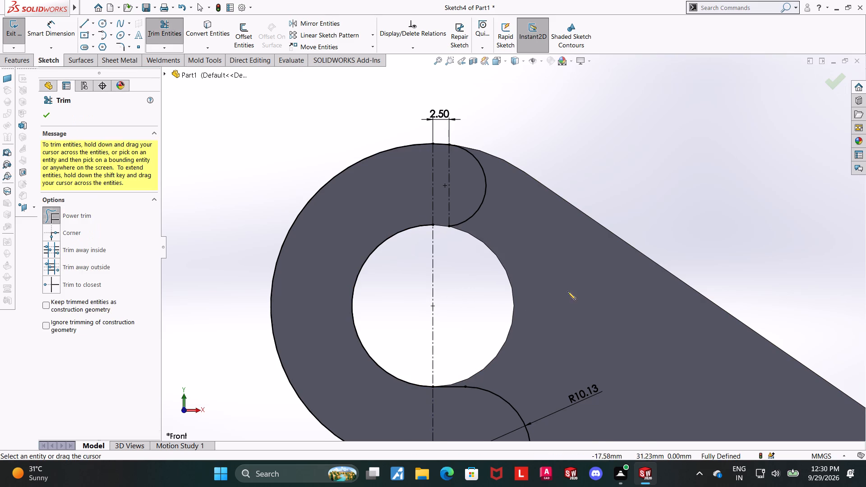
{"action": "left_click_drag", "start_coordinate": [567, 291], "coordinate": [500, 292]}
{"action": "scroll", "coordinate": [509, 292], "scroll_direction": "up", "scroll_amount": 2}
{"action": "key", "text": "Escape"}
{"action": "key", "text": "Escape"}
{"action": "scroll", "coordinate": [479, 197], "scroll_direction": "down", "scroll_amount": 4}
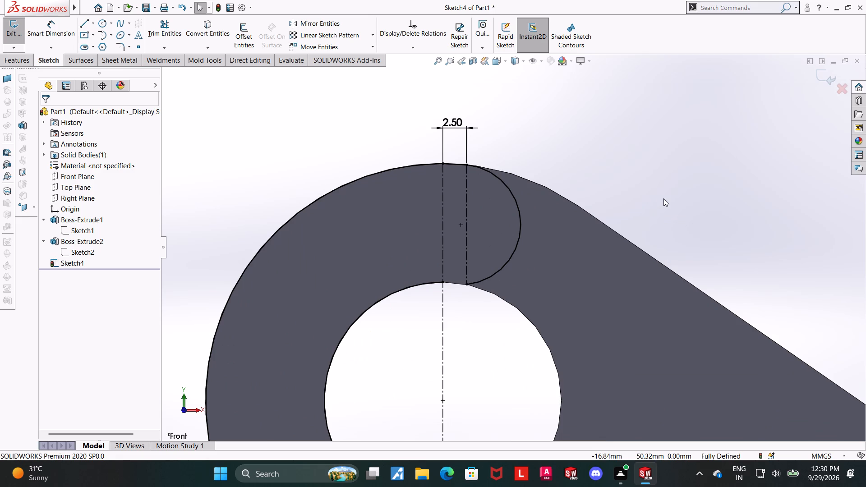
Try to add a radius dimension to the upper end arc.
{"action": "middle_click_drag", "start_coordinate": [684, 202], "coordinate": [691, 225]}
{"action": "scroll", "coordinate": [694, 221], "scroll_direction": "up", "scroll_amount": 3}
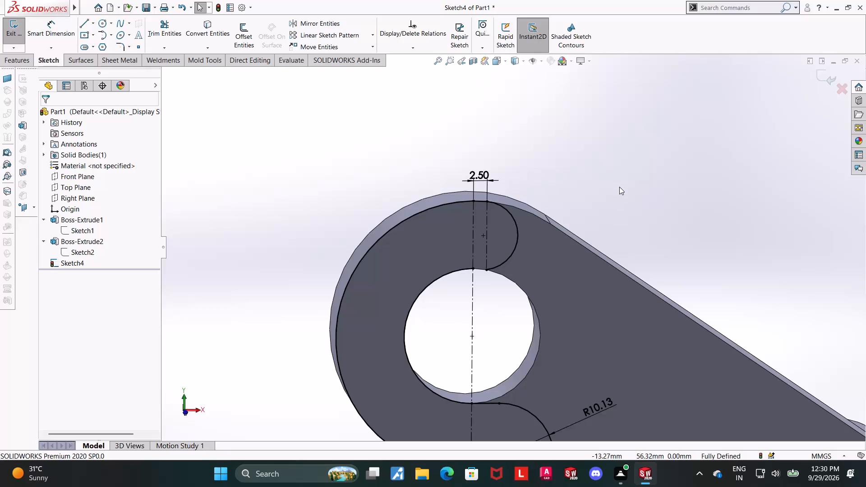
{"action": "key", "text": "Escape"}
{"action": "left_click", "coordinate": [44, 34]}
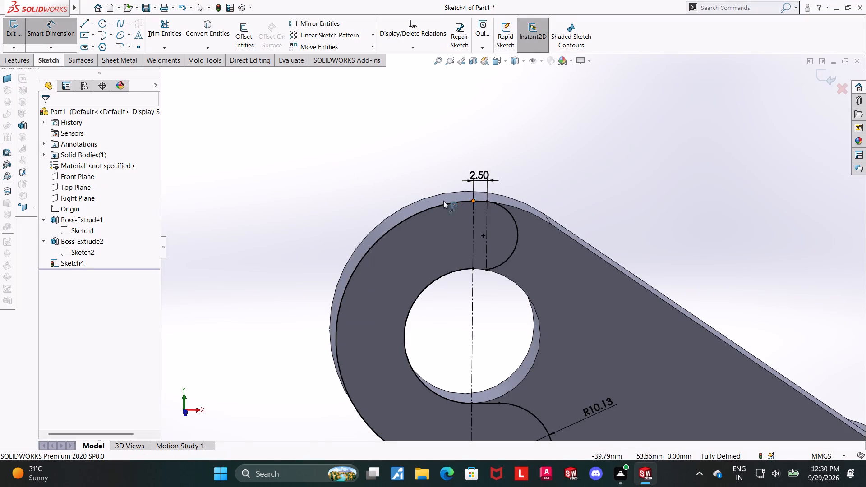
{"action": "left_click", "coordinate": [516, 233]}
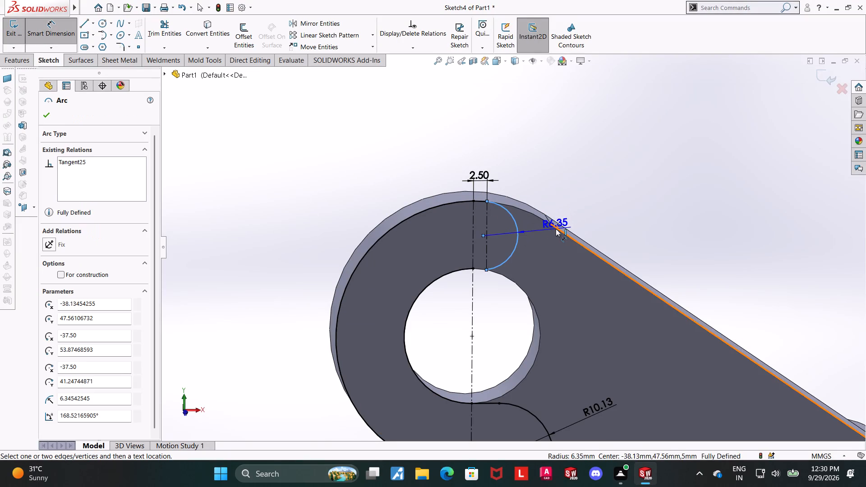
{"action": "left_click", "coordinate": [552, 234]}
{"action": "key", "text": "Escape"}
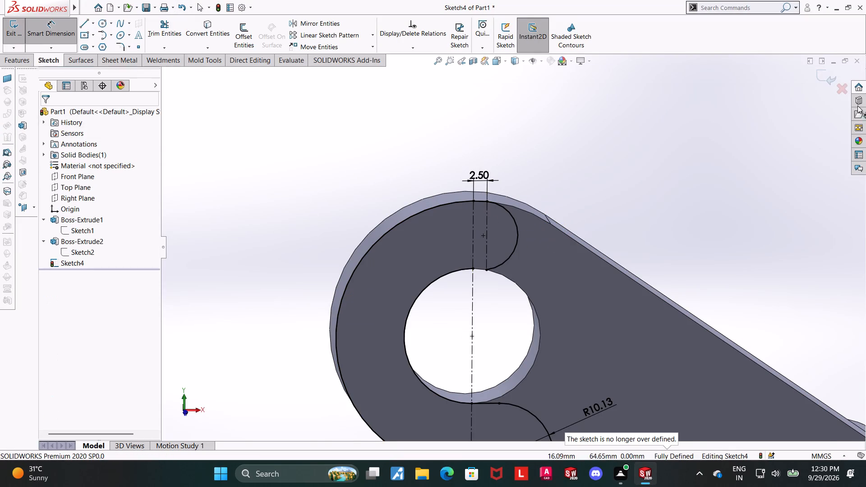
Exit the ring-face profile sketch.
{"action": "left_click", "coordinate": [821, 77]}
{"action": "scroll", "coordinate": [707, 178], "scroll_direction": "up", "scroll_amount": 3}
{"action": "scroll", "coordinate": [607, 236], "scroll_direction": "up", "scroll_amount": 6}
{"action": "scroll", "coordinate": [550, 258], "scroll_direction": "down", "scroll_amount": 2}
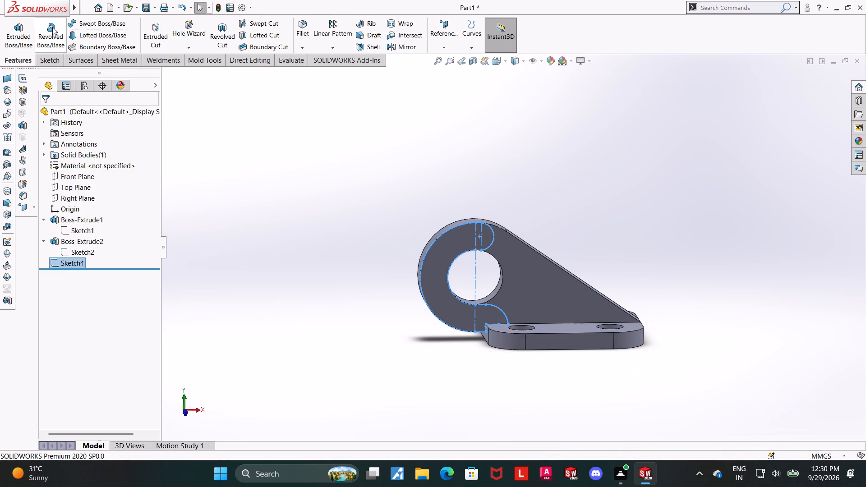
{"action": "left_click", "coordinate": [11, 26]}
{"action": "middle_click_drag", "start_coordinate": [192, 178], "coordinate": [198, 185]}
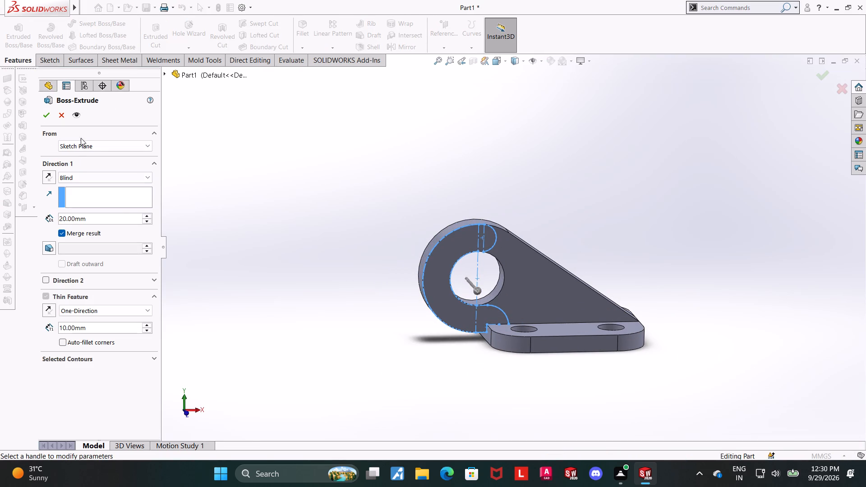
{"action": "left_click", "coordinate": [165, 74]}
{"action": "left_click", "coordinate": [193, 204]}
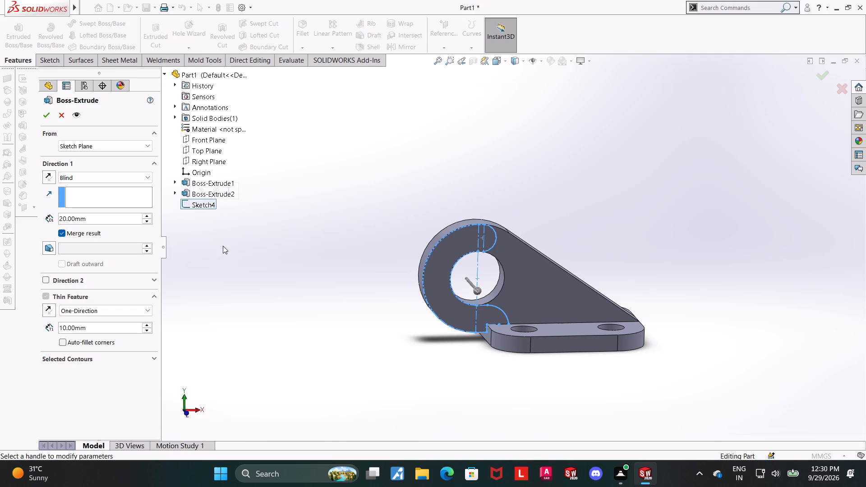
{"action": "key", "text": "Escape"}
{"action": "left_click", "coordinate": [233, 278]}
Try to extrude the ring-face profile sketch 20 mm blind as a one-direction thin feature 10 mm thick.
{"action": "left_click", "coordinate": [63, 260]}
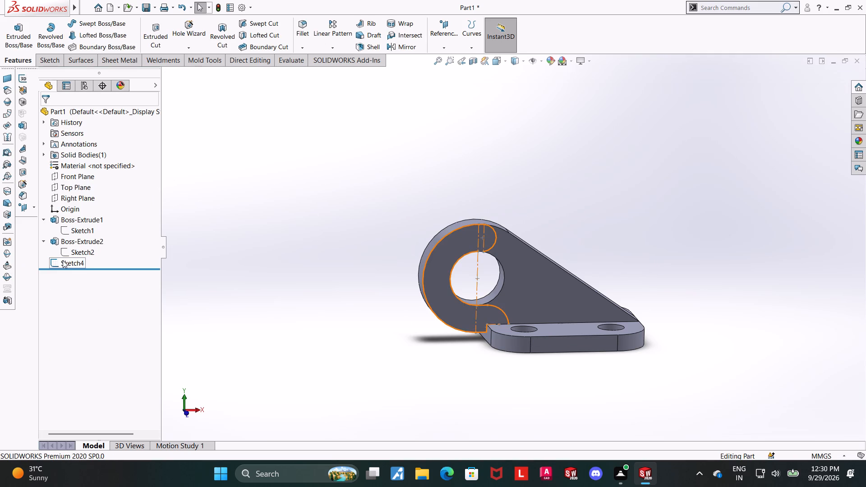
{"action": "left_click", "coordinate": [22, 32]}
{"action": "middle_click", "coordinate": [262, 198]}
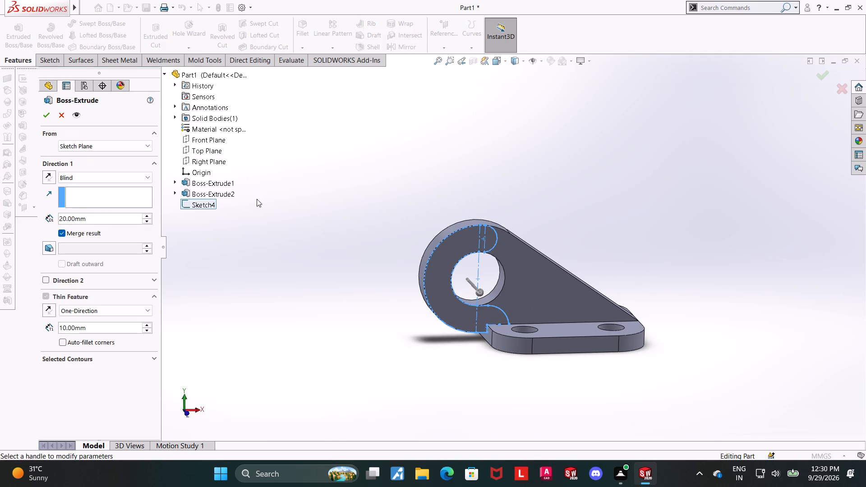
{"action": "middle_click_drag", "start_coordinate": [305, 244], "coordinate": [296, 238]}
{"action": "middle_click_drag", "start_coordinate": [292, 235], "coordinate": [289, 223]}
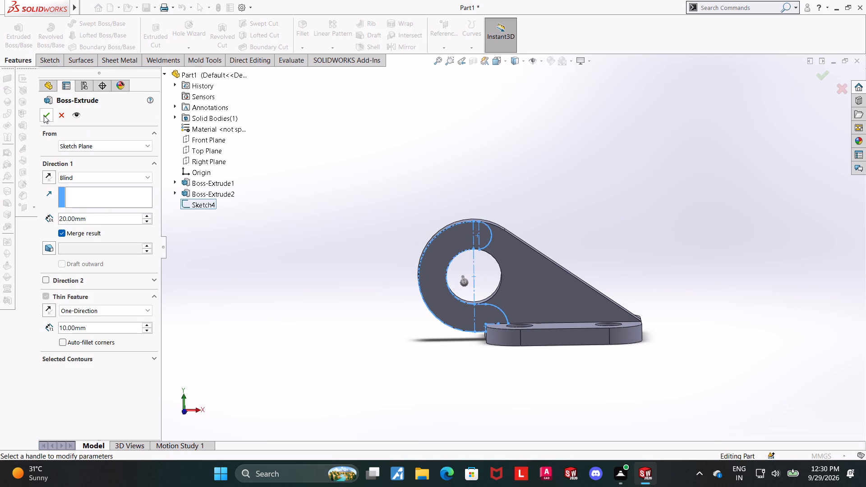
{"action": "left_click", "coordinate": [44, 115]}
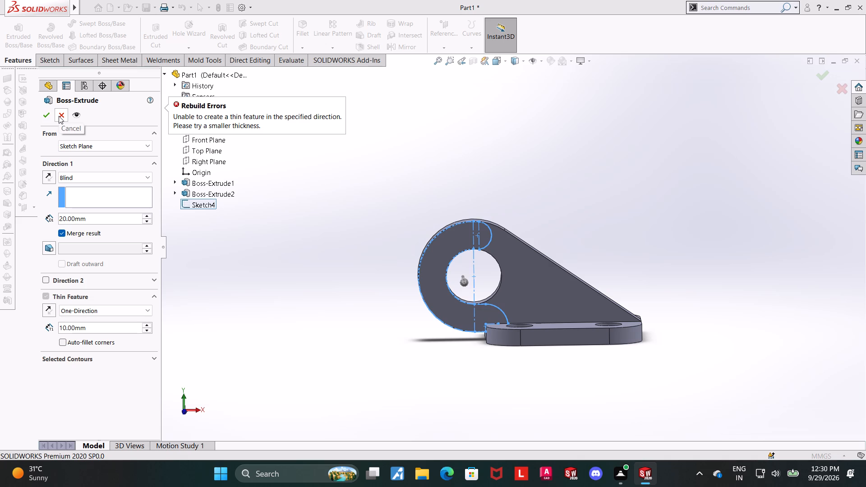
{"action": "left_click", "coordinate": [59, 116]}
Examine the ring-face profile sketch where the upper end arc's lower endpoint meets the ring's bore edge.
{"action": "left_click", "coordinate": [83, 262]}
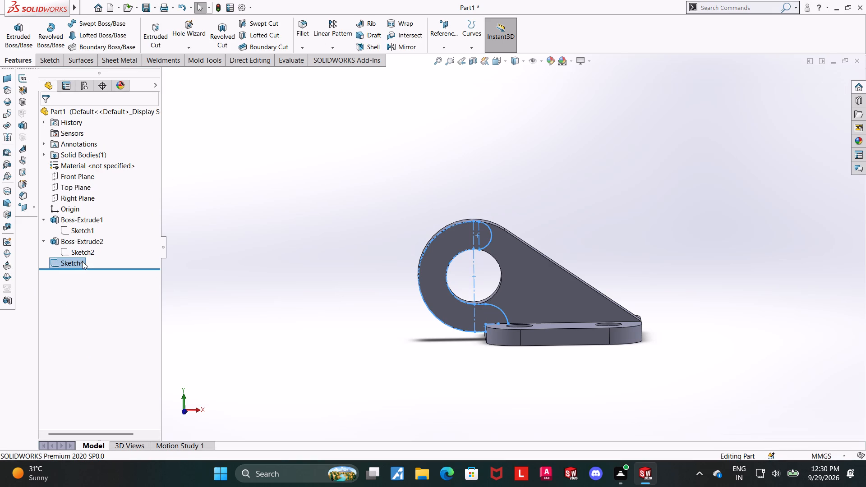
{"action": "left_click", "coordinate": [215, 283]}
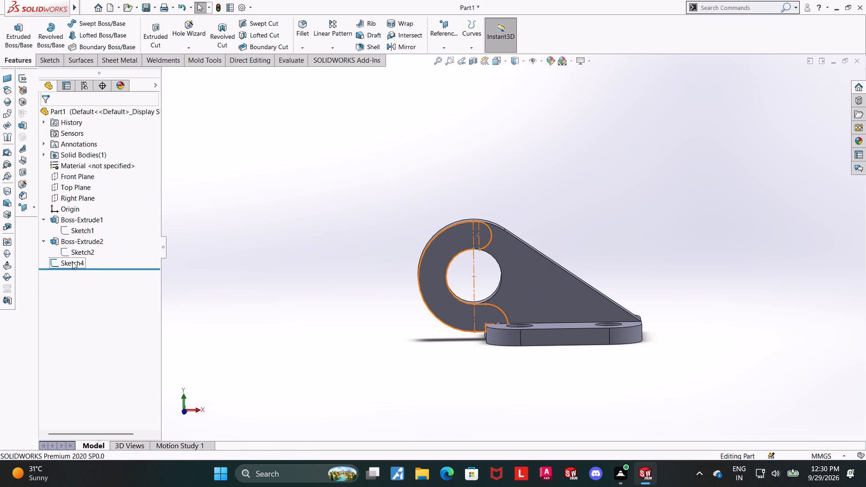
{"action": "left_click", "coordinate": [72, 262]}
{"action": "left_click", "coordinate": [112, 248]}
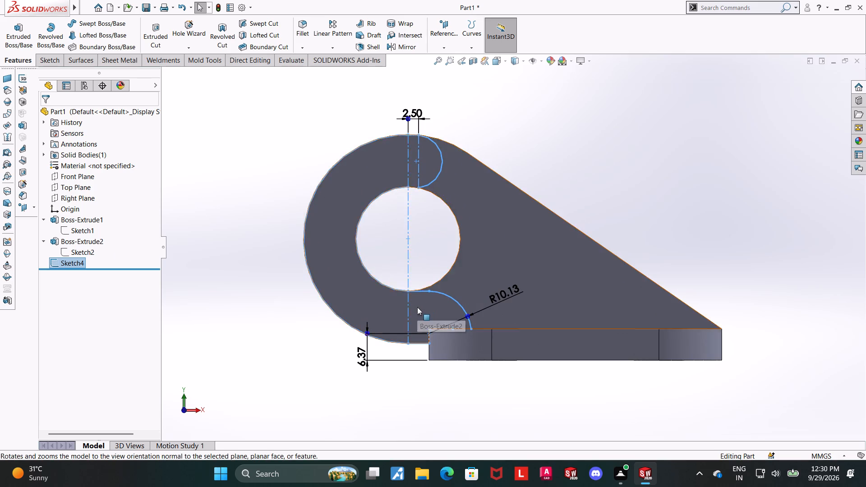
{"action": "scroll", "coordinate": [417, 307], "scroll_direction": "down", "scroll_amount": 2}
{"action": "scroll", "coordinate": [363, 293], "scroll_direction": "up", "scroll_amount": 1}
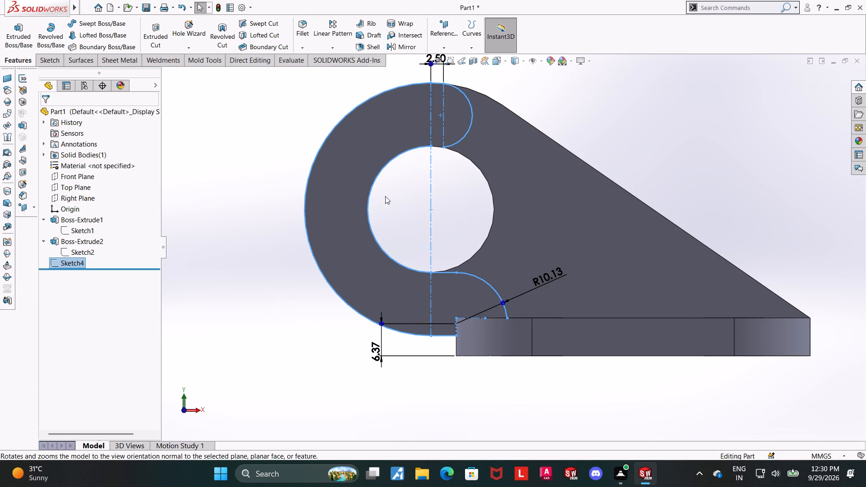
{"action": "scroll", "coordinate": [439, 147], "scroll_direction": "down", "scroll_amount": 5}
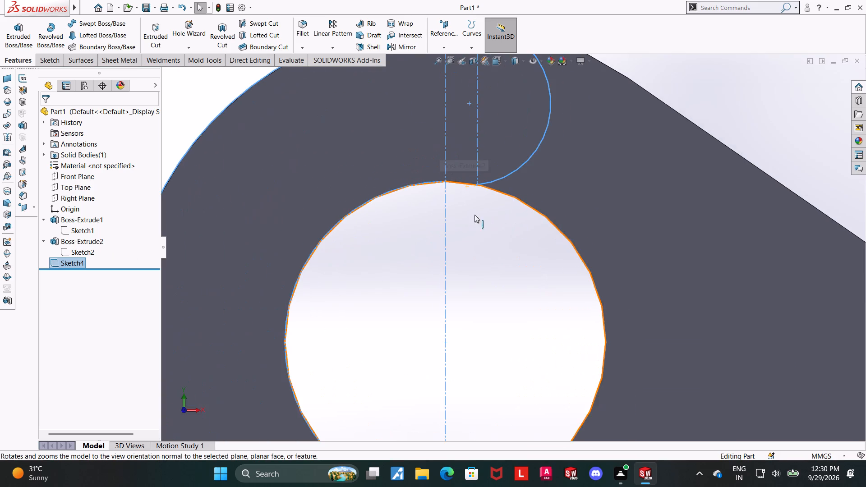
{"action": "scroll", "coordinate": [467, 212], "scroll_direction": "down", "scroll_amount": 5}
{"action": "left_click", "coordinate": [521, 252]}
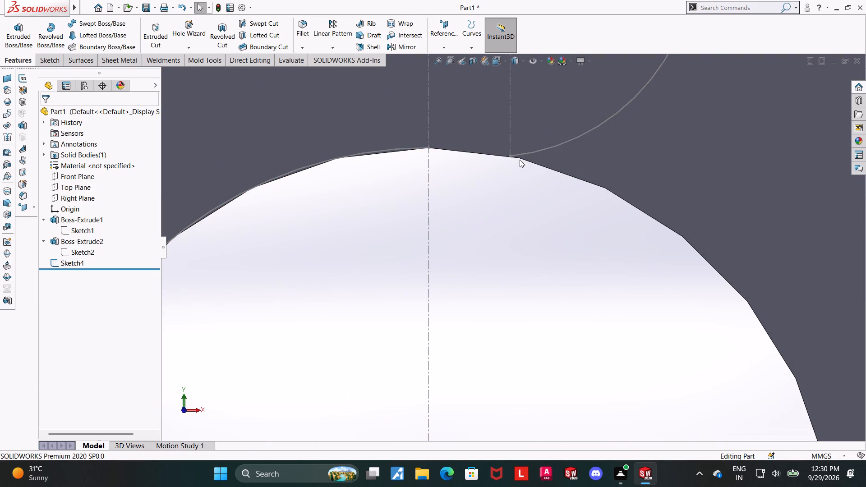
{"action": "scroll", "coordinate": [513, 156], "scroll_direction": "down", "scroll_amount": 10}
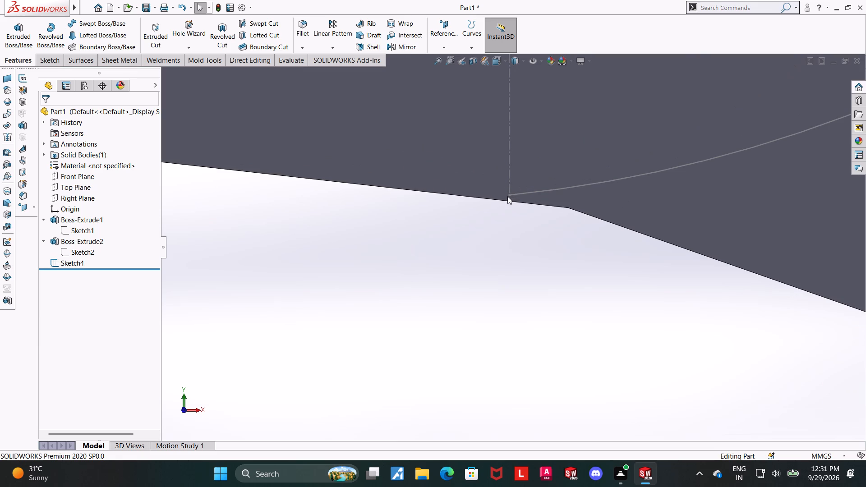
{"action": "left_click", "coordinate": [508, 194]}
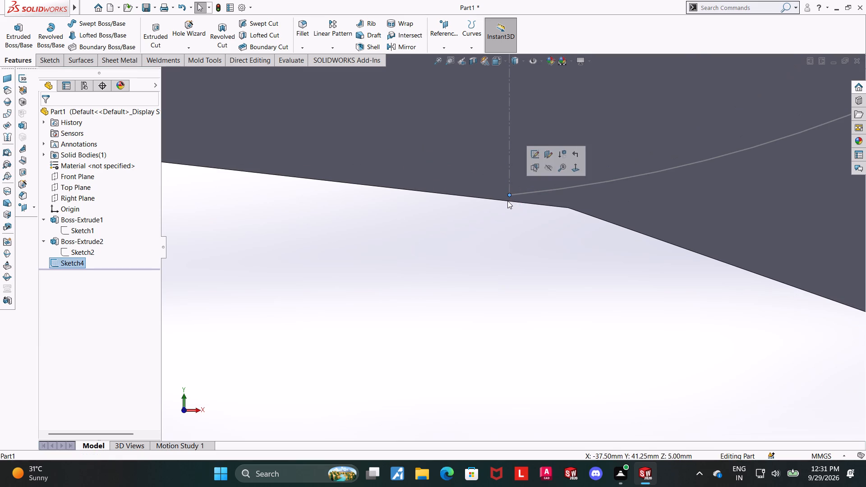
{"action": "scroll", "coordinate": [509, 199], "scroll_direction": "up", "scroll_amount": 3}
{"action": "scroll", "coordinate": [529, 234], "scroll_direction": "up", "scroll_amount": 4}
{"action": "key", "text": "Escape"}
{"action": "key", "text": "Escape"}
{"action": "key", "text": "Escape"}
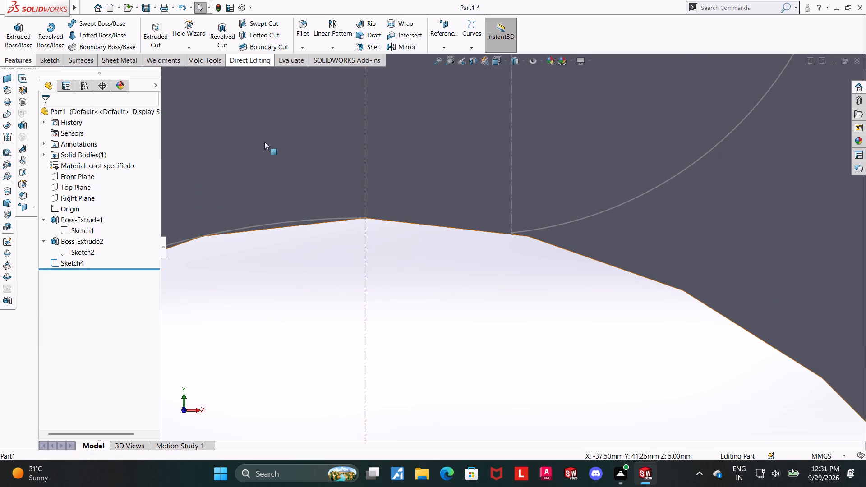
Undo back into the ring-face profile sketch and delete the tangent relation between the upper end arc and the bore edge.
{"action": "scroll", "coordinate": [315, 250], "scroll_direction": "up", "scroll_amount": 1}
{"action": "key", "text": "ctrl+z"}
{"action": "key", "text": "ctrl+z"}
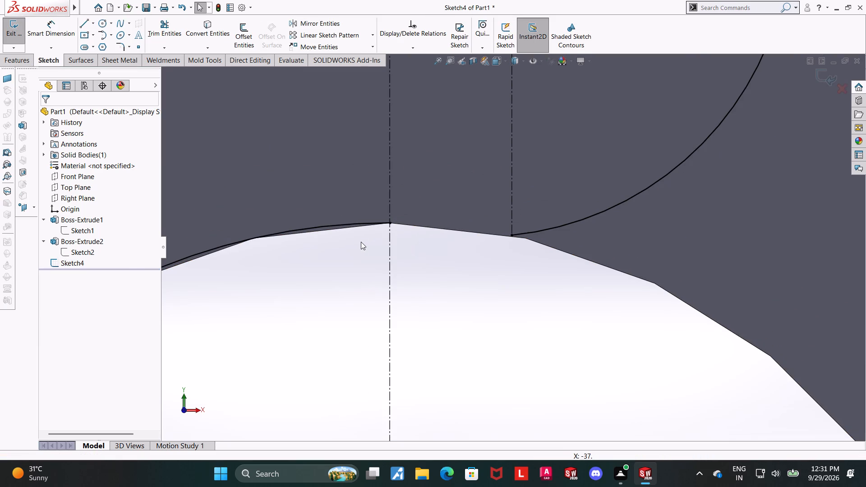
{"action": "key", "text": "ctrl+z"}
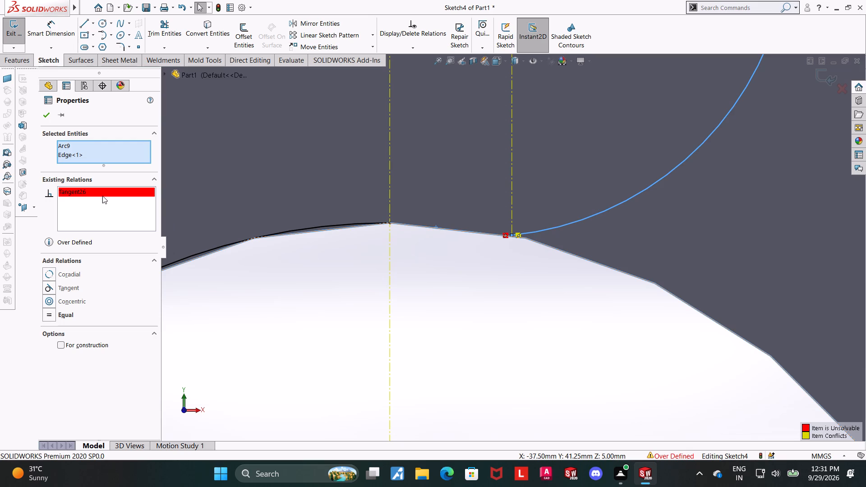
{"action": "right_click", "coordinate": [102, 196]}
{"action": "left_click", "coordinate": [110, 211]}
Check the upper end arc's lower endpoint and its relations beside the bore edge.
{"action": "scroll", "coordinate": [511, 257], "scroll_direction": "down", "scroll_amount": 10}
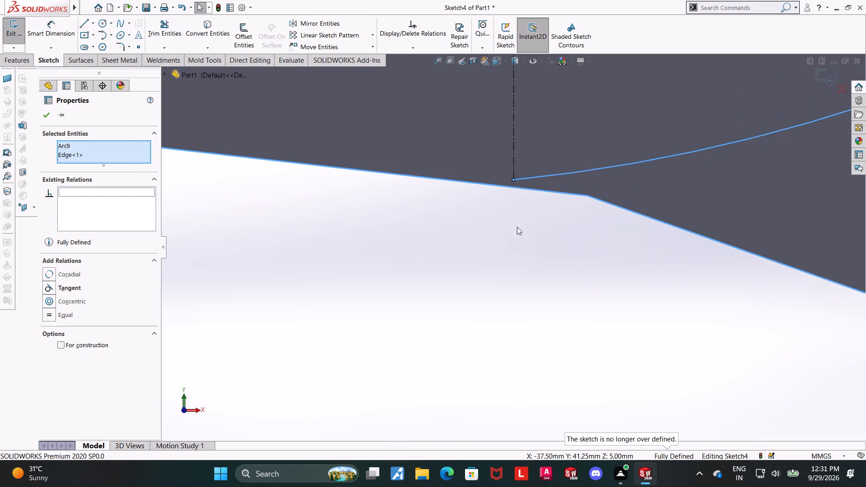
{"action": "left_click", "coordinate": [517, 224]}
{"action": "left_click", "coordinate": [513, 170]}
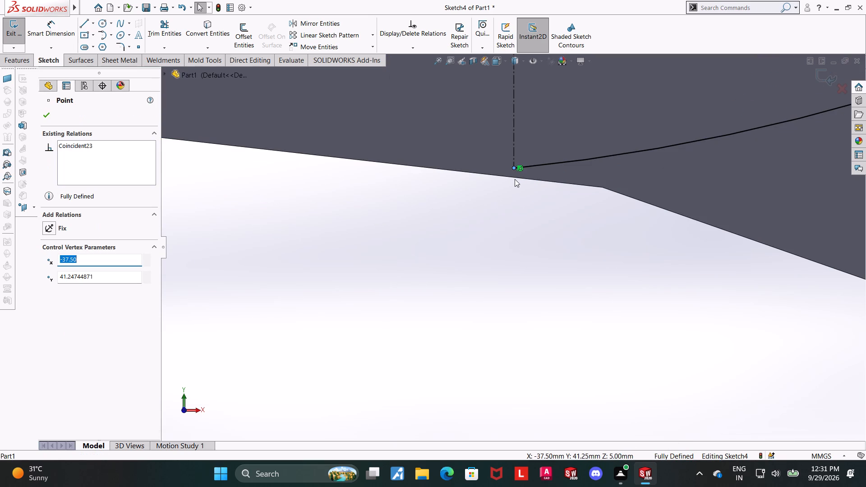
{"action": "left_click", "coordinate": [515, 179], "text": "ctrl"}
{"action": "scroll", "coordinate": [520, 208], "scroll_direction": "up", "scroll_amount": 20}
{"action": "scroll", "coordinate": [520, 208], "scroll_direction": "up", "scroll_amount": 7}
{"action": "scroll", "coordinate": [518, 303], "scroll_direction": "down", "scroll_amount": 6}
{"action": "key", "text": "Escape"}
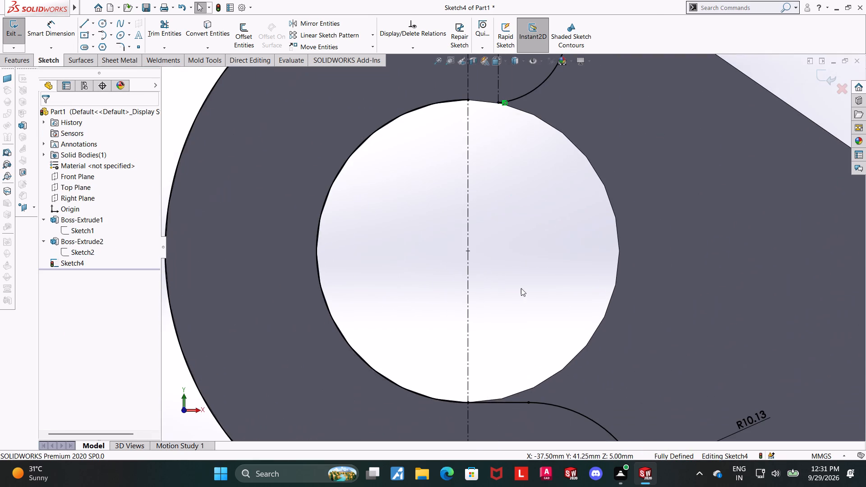
{"action": "key", "text": "Escape"}
{"action": "key", "text": "Escape"}
{"action": "key", "text": "Escape"}
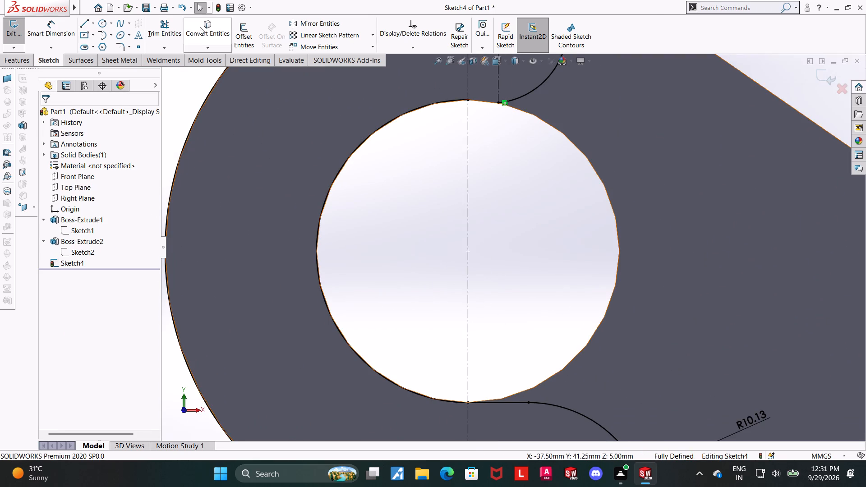
Convert the ring's circular bore edge into the profile sketch.
{"action": "left_click", "coordinate": [207, 27]}
{"action": "left_click", "coordinate": [476, 101]}
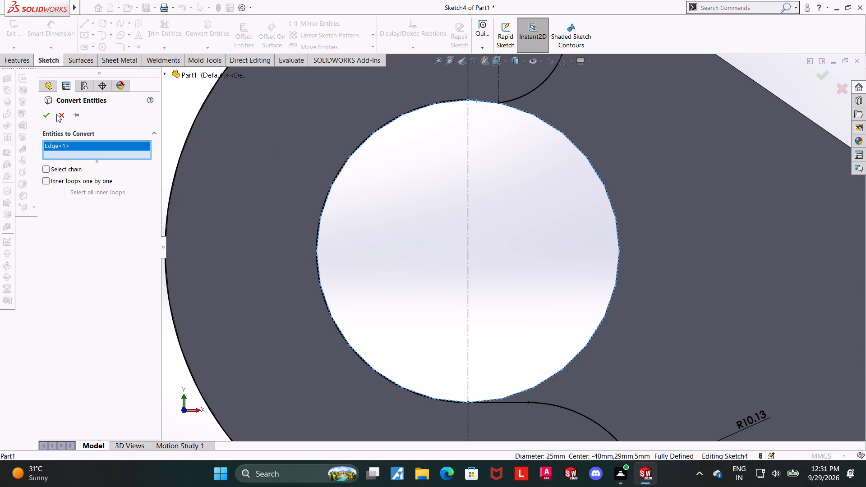
{"action": "left_click", "coordinate": [51, 113]}
Examine the junction between the converted bore circle and the upper end arc's lower endpoint.
{"action": "scroll", "coordinate": [502, 142], "scroll_direction": "down", "scroll_amount": 4}
{"action": "scroll", "coordinate": [504, 92], "scroll_direction": "down", "scroll_amount": 6}
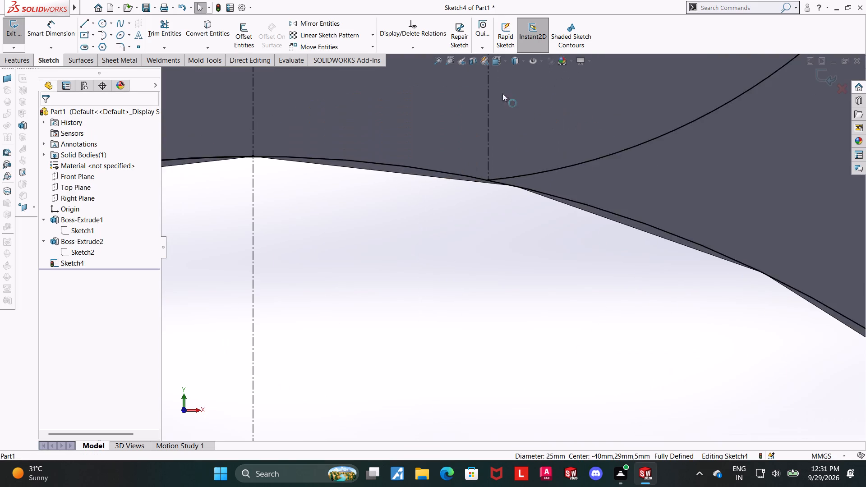
{"action": "scroll", "coordinate": [502, 93], "scroll_direction": "down", "scroll_amount": 8}
{"action": "scroll", "coordinate": [506, 298], "scroll_direction": "up", "scroll_amount": 5}
{"action": "scroll", "coordinate": [516, 294], "scroll_direction": "down", "scroll_amount": 5}
{"action": "scroll", "coordinate": [537, 334], "scroll_direction": "down", "scroll_amount": 4}
{"action": "key", "text": "Escape"}
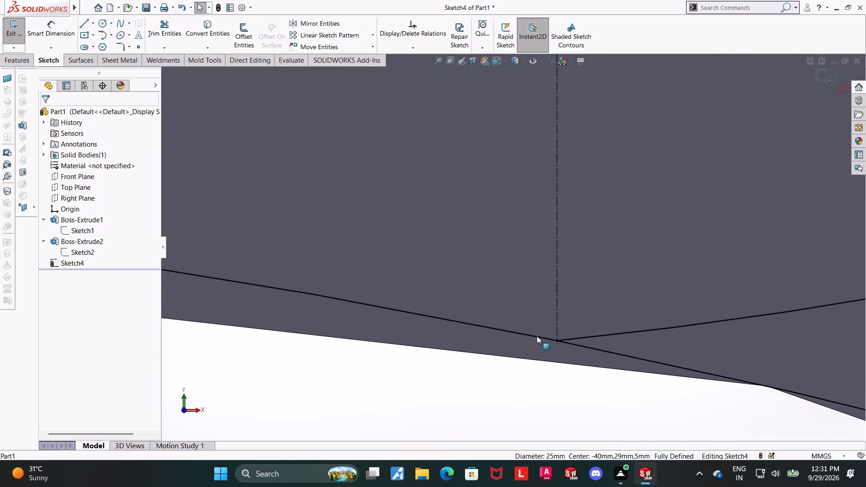
{"action": "scroll", "coordinate": [537, 336], "scroll_direction": "up", "scroll_amount": 12}
{"action": "key", "text": "Escape"}
{"action": "key", "text": "Escape"}
{"action": "scroll", "coordinate": [520, 251], "scroll_direction": "down", "scroll_amount": 12}
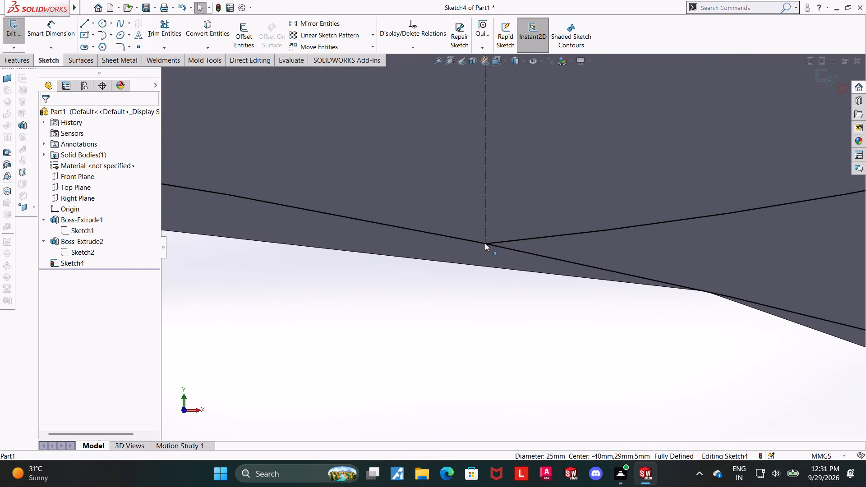
{"action": "left_click", "coordinate": [485, 243]}
{"action": "left_click", "coordinate": [475, 242], "text": "ctrl"}
{"action": "scroll", "coordinate": [285, 309], "scroll_direction": "up", "scroll_amount": 12}
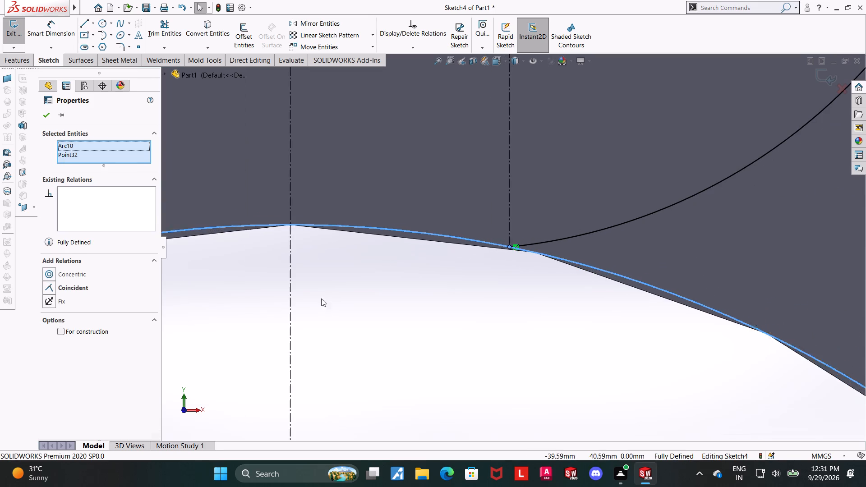
{"action": "key", "text": "Escape"}
{"action": "key", "text": "Escape"}
Power-trim the web-side part of the converted bore circle beyond the upper end arc's lower endpoint.
{"action": "left_click", "coordinate": [173, 24]}
{"action": "left_click_drag", "start_coordinate": [668, 380], "coordinate": [775, 259]}
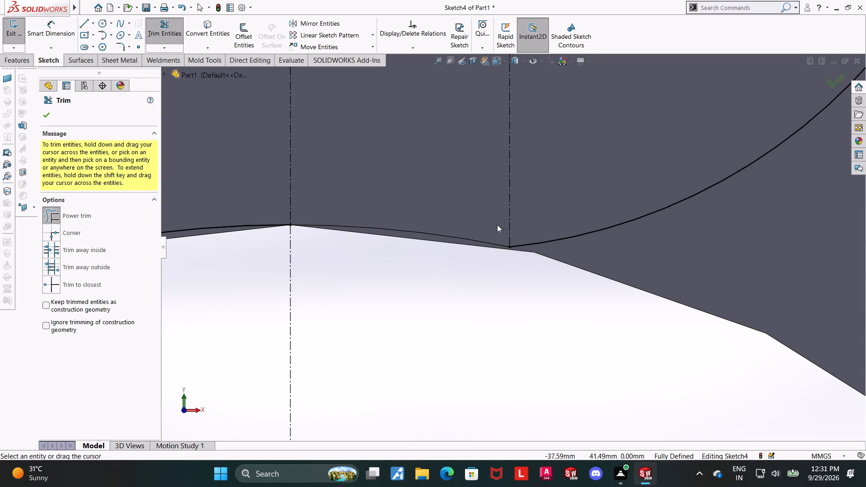
{"action": "scroll", "coordinate": [497, 225], "scroll_direction": "down", "scroll_amount": 6}
{"action": "scroll", "coordinate": [543, 304], "scroll_direction": "up", "scroll_amount": 20}
{"action": "scroll", "coordinate": [543, 304], "scroll_direction": "up", "scroll_amount": 4}
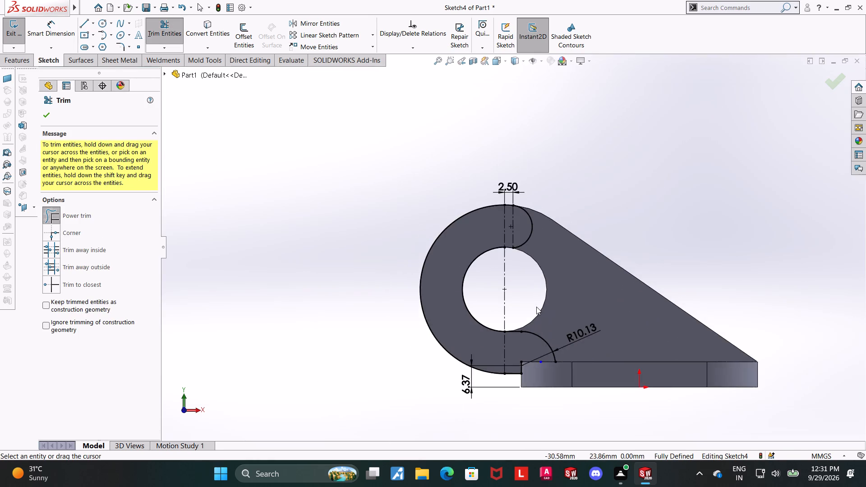
{"action": "scroll", "coordinate": [536, 307], "scroll_direction": "down", "scroll_amount": 4}
{"action": "key", "text": "Escape"}
{"action": "key", "text": "Escape"}
{"action": "key", "text": "Escape"}
{"action": "scroll", "coordinate": [482, 310], "scroll_direction": "down", "scroll_amount": 3}
{"action": "scroll", "coordinate": [476, 328], "scroll_direction": "up", "scroll_amount": 5}
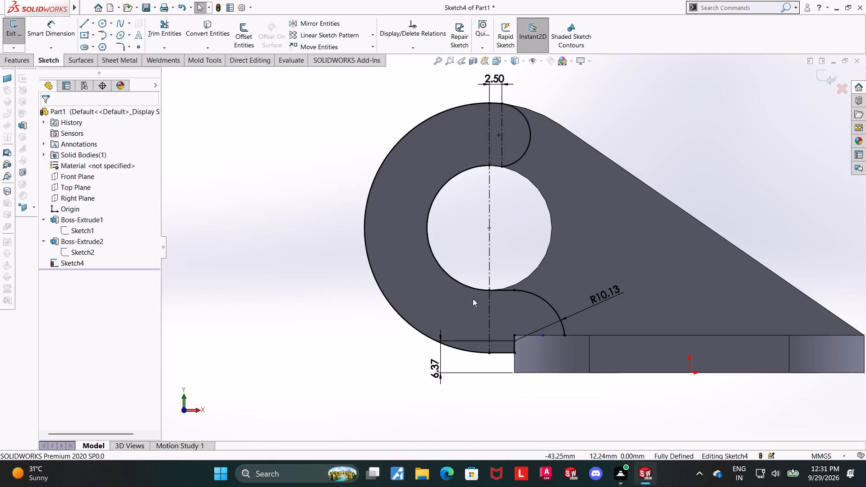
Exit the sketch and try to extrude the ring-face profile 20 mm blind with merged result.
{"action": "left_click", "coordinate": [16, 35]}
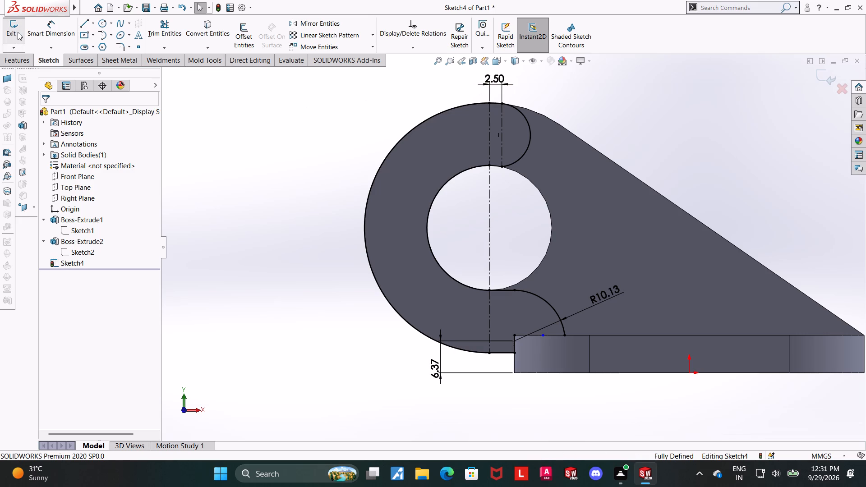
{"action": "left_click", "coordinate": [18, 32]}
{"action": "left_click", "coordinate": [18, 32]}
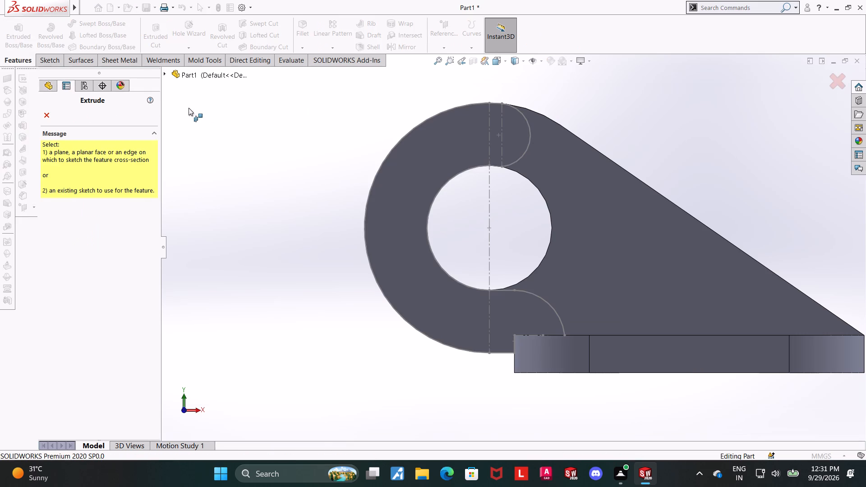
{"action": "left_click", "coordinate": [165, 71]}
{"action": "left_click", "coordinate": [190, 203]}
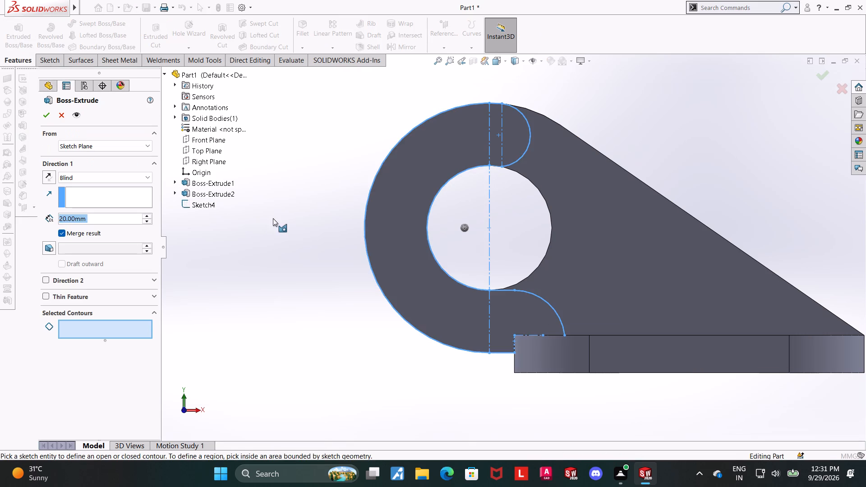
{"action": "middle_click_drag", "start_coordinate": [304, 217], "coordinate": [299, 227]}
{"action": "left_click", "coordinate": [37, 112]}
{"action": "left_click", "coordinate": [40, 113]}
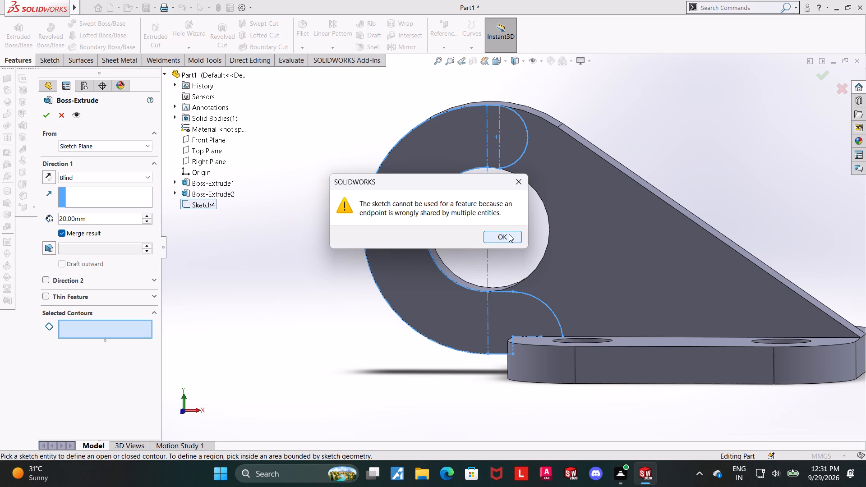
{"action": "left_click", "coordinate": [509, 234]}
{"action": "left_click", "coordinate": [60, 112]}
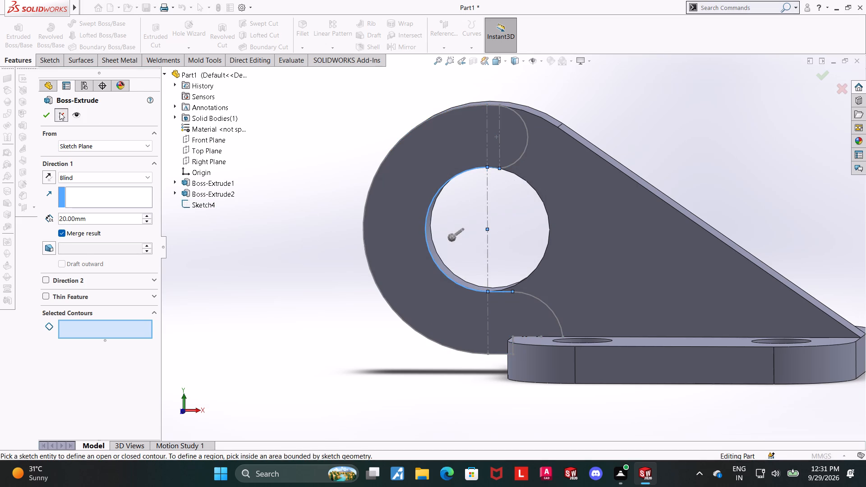
Reopen the ring-face profile sketch for editing.
{"action": "left_click", "coordinate": [74, 262]}
{"action": "left_click", "coordinate": [113, 248]}
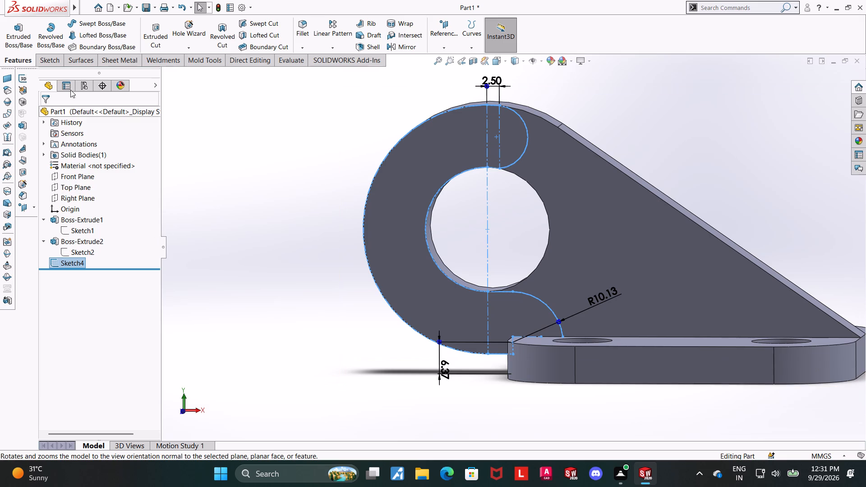
{"action": "left_click", "coordinate": [74, 262]}
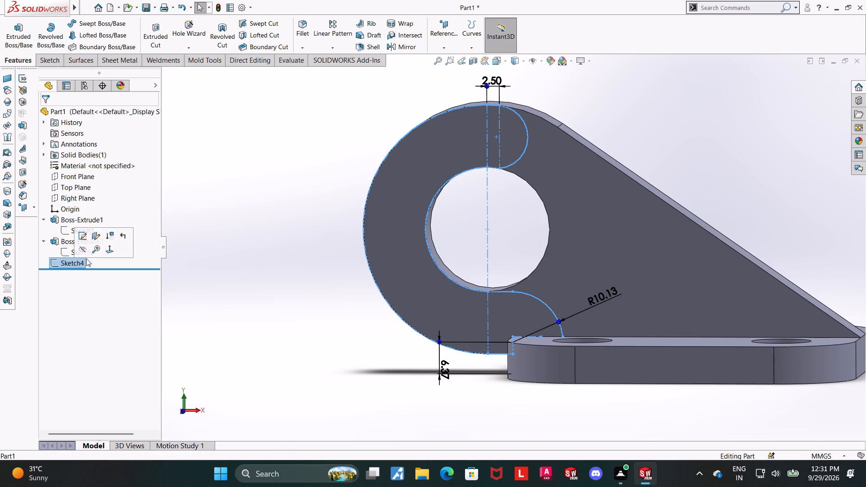
{"action": "left_click", "coordinate": [106, 253]}
{"action": "left_click", "coordinate": [305, 270]}
{"action": "left_click", "coordinate": [84, 262]}
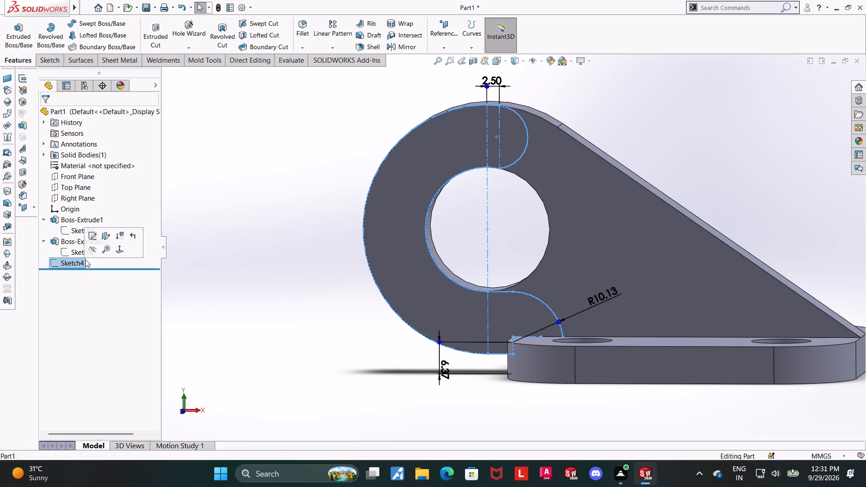
{"action": "left_click", "coordinate": [114, 248]}
{"action": "left_click", "coordinate": [61, 263]}
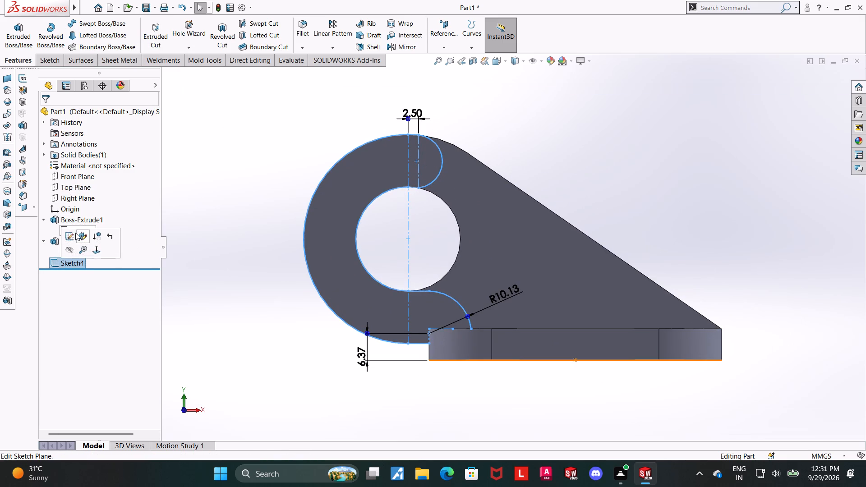
{"action": "left_click", "coordinate": [73, 234]}
Power-trim the vertical centerline where it crosses the ring's bore.
{"action": "scroll", "coordinate": [258, 219], "scroll_direction": "down", "scroll_amount": 2}
{"action": "left_click_drag", "start_coordinate": [173, 30], "coordinate": [178, 33]}
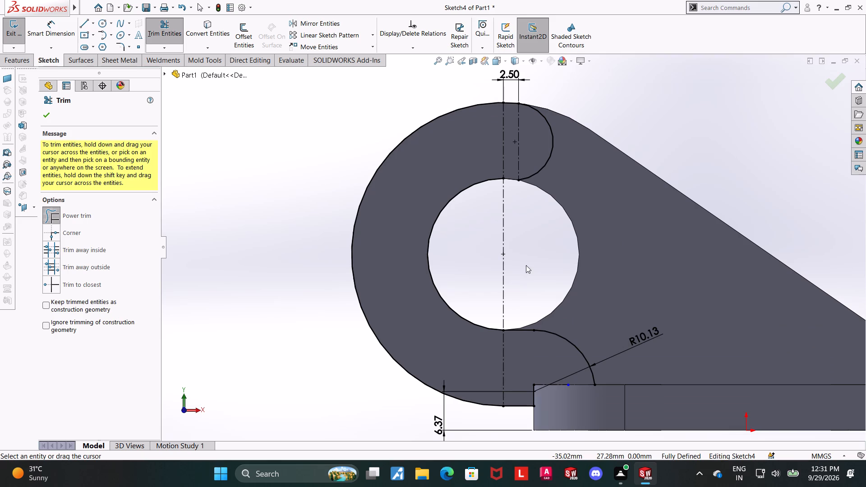
{"action": "left_click_drag", "start_coordinate": [520, 265], "coordinate": [465, 276]}
{"action": "scroll", "coordinate": [511, 240], "scroll_direction": "up", "scroll_amount": 2}
{"action": "scroll", "coordinate": [647, 223], "scroll_direction": "down", "scroll_amount": 2}
{"action": "scroll", "coordinate": [484, 211], "scroll_direction": "down", "scroll_amount": 4}
{"action": "key", "text": "Escape"}
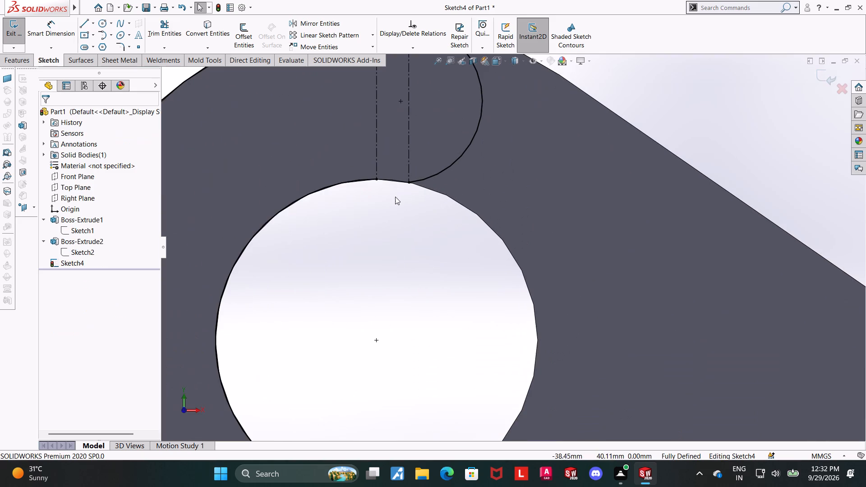
{"action": "key", "text": "Escape"}
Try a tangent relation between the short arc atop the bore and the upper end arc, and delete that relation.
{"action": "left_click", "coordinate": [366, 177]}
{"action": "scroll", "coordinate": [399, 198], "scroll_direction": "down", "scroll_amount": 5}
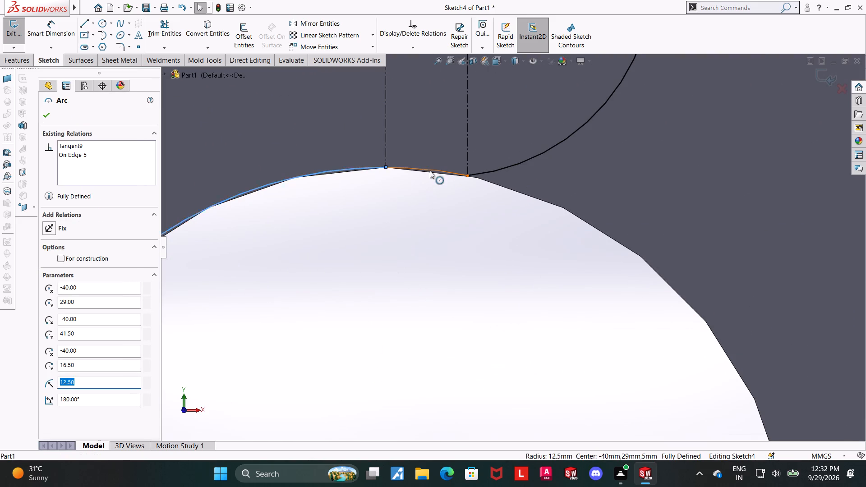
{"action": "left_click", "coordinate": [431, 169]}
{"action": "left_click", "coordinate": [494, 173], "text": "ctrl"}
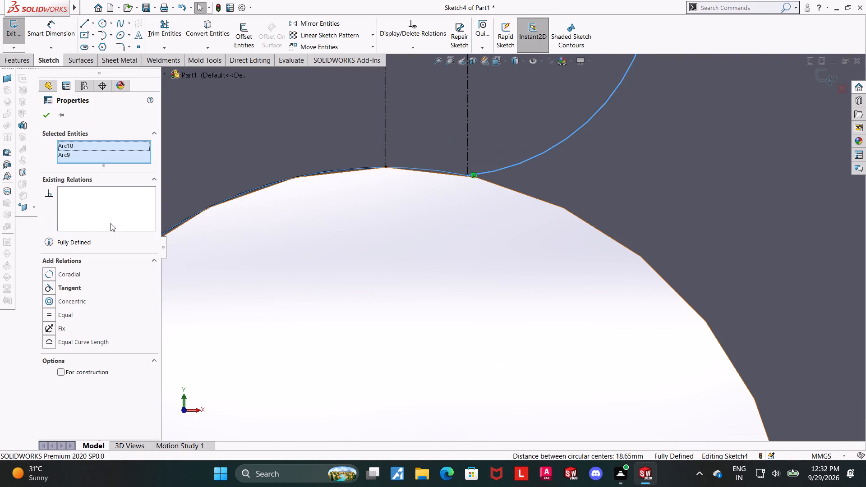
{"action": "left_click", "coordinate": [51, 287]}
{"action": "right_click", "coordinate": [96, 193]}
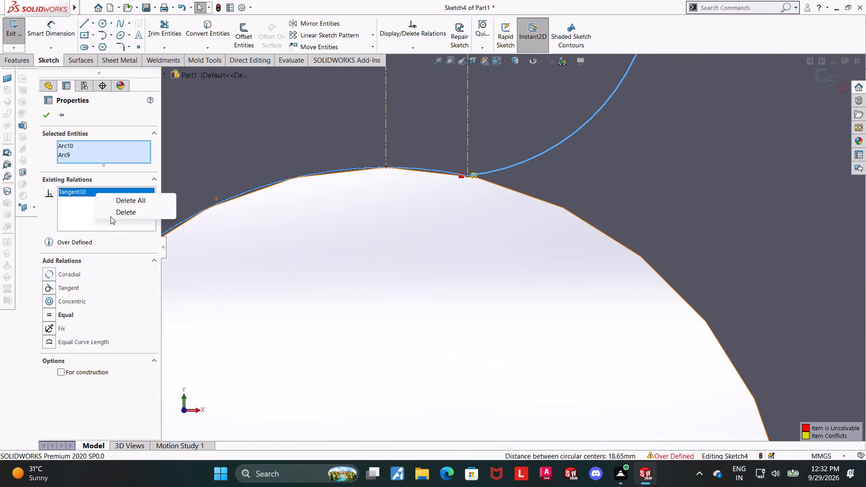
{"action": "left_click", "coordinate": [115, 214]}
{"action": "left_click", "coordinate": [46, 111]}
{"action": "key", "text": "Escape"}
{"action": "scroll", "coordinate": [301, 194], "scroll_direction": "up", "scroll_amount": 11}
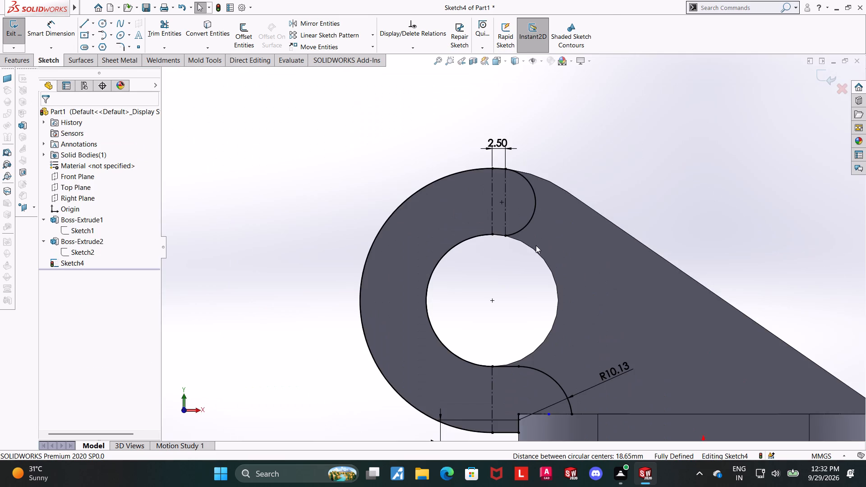
Examine the ring-face profile's arcs, lines and junctions around the bore for the geometry problem blocking the extrusion.
{"action": "scroll", "coordinate": [536, 245], "scroll_direction": "down", "scroll_amount": 2}
{"action": "left_click", "coordinate": [62, 32]}
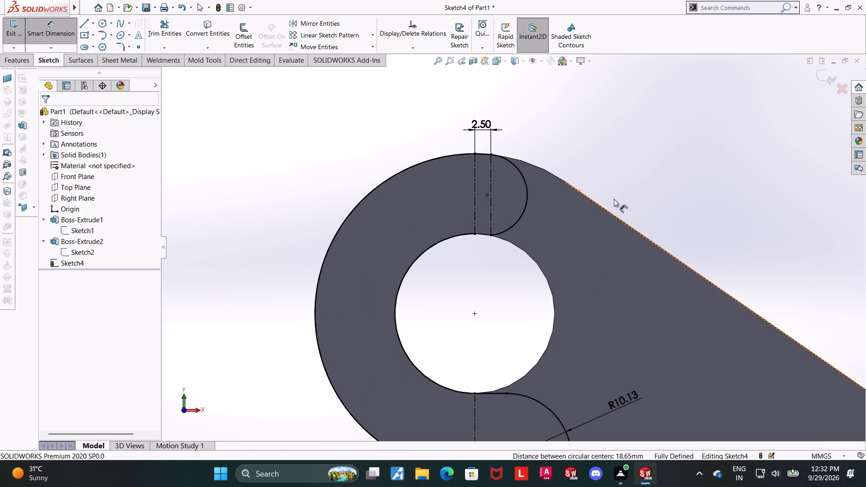
{"action": "scroll", "coordinate": [543, 298], "scroll_direction": "up", "scroll_amount": 4}
{"action": "scroll", "coordinate": [549, 331], "scroll_direction": "down", "scroll_amount": 2}
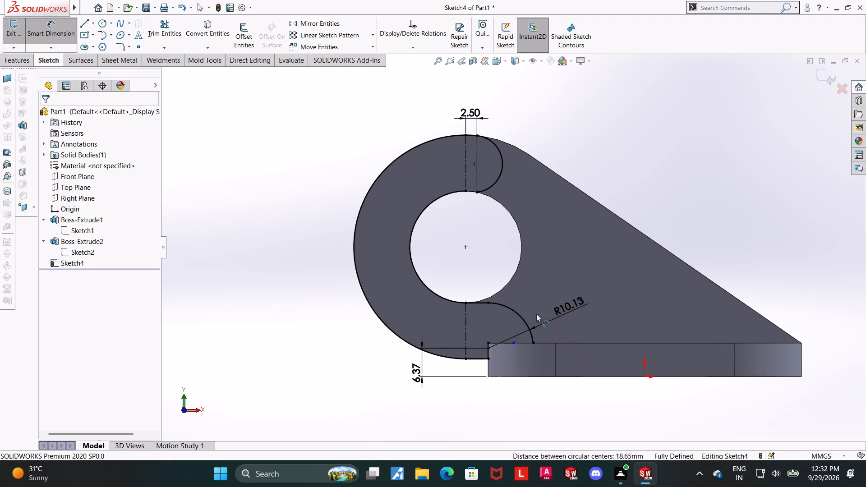
{"action": "scroll", "coordinate": [576, 319], "scroll_direction": "down", "scroll_amount": 3}
{"action": "key", "text": "Escape"}
{"action": "key", "text": "Escape"}
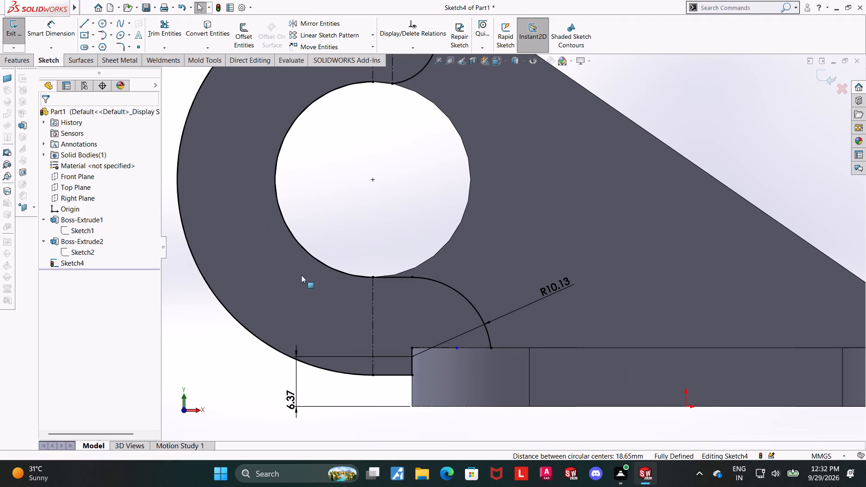
{"action": "left_click", "coordinate": [329, 268]}
{"action": "left_click", "coordinate": [406, 276], "text": "ctrl"}
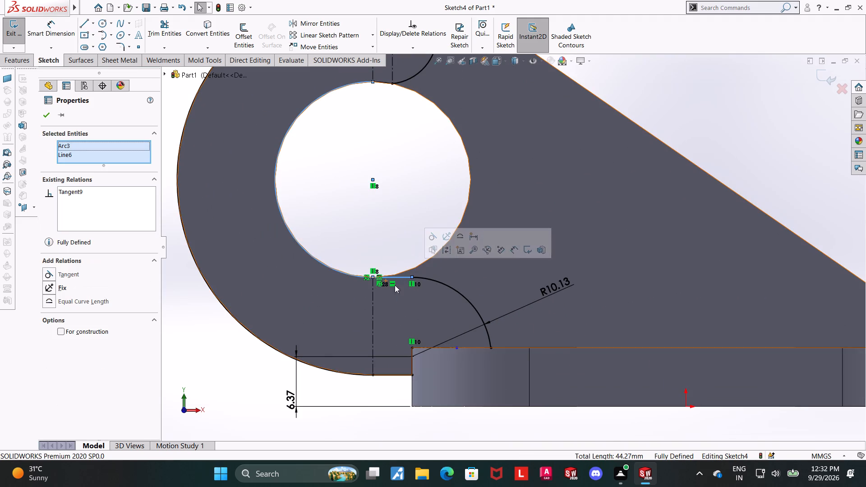
{"action": "key", "text": "Escape"}
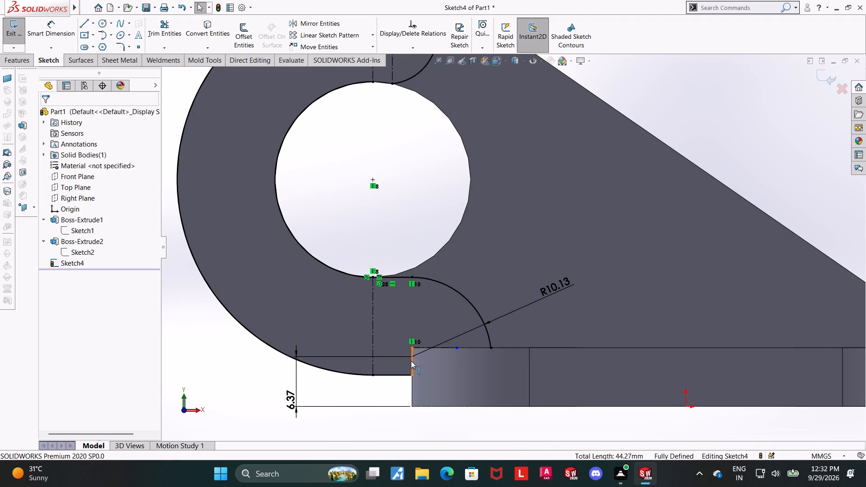
{"action": "scroll", "coordinate": [406, 381], "scroll_direction": "up", "scroll_amount": 2}
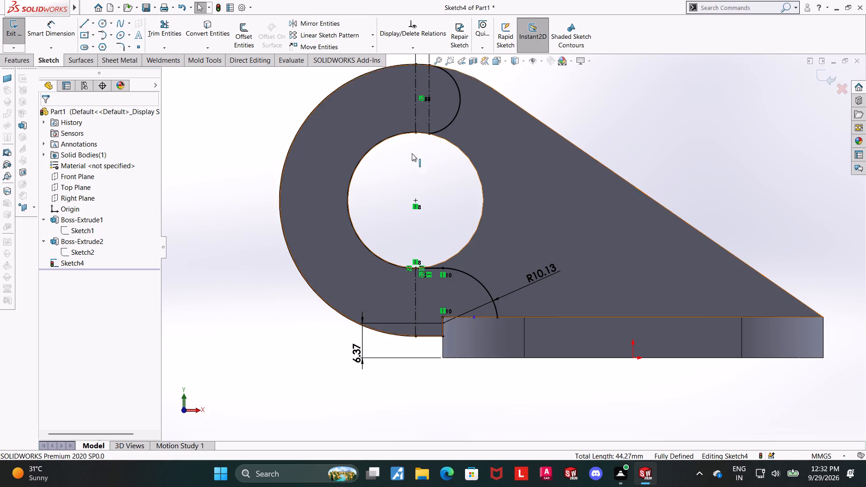
{"action": "middle_click_drag", "start_coordinate": [457, 139], "coordinate": [453, 154]}
{"action": "scroll", "coordinate": [455, 153], "scroll_direction": "up", "scroll_amount": 3}
{"action": "scroll", "coordinate": [469, 145], "scroll_direction": "down", "scroll_amount": 6}
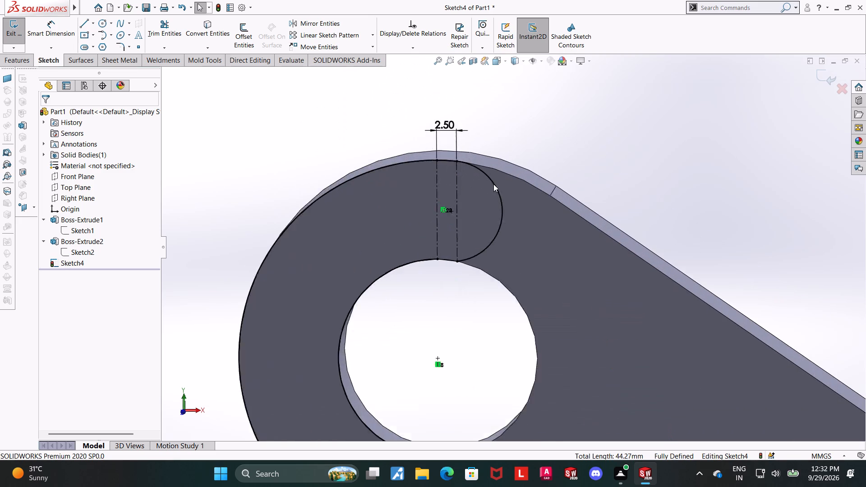
{"action": "scroll", "coordinate": [493, 184], "scroll_direction": "down", "scroll_amount": 3}
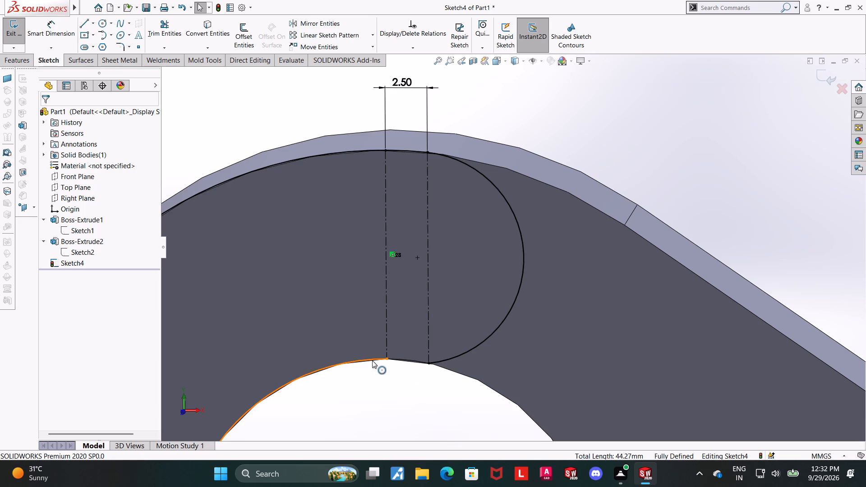
{"action": "left_click", "coordinate": [372, 360]}
{"action": "scroll", "coordinate": [375, 368], "scroll_direction": "up", "scroll_amount": 10}
{"action": "scroll", "coordinate": [512, 322], "scroll_direction": "down", "scroll_amount": 5}
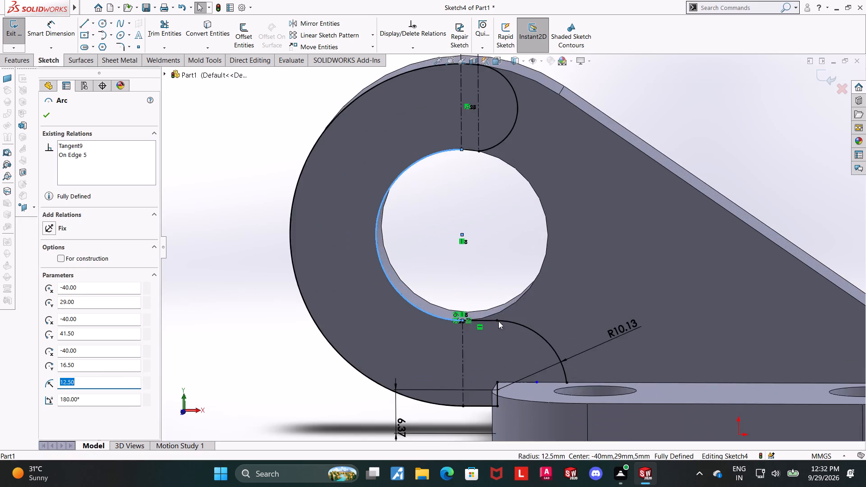
{"action": "scroll", "coordinate": [445, 254], "scroll_direction": "down", "scroll_amount": 4}
{"action": "scroll", "coordinate": [445, 254], "scroll_direction": "up", "scroll_amount": 5}
{"action": "left_click", "coordinate": [461, 233]}
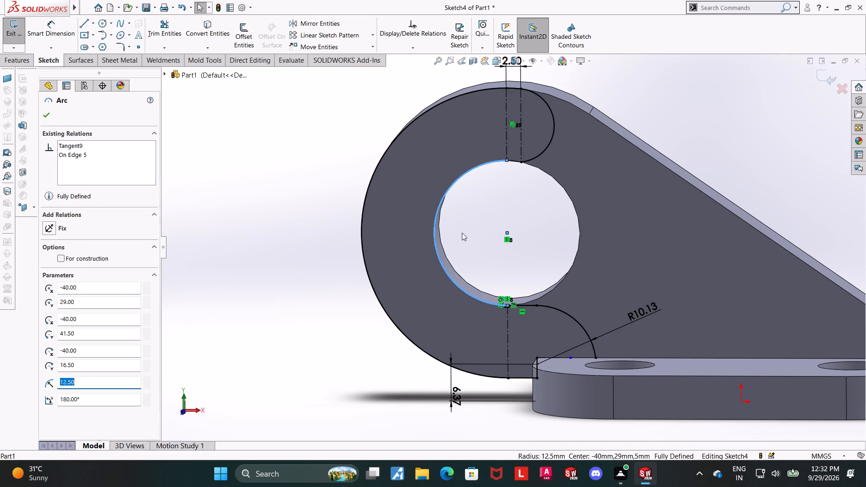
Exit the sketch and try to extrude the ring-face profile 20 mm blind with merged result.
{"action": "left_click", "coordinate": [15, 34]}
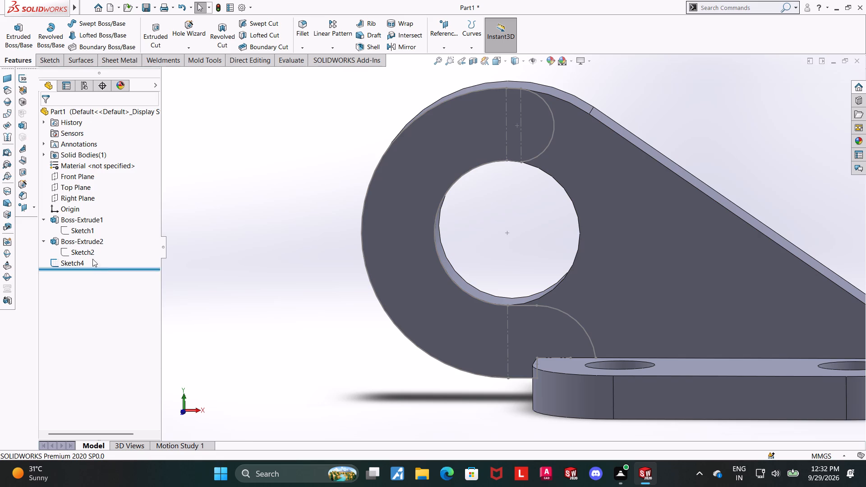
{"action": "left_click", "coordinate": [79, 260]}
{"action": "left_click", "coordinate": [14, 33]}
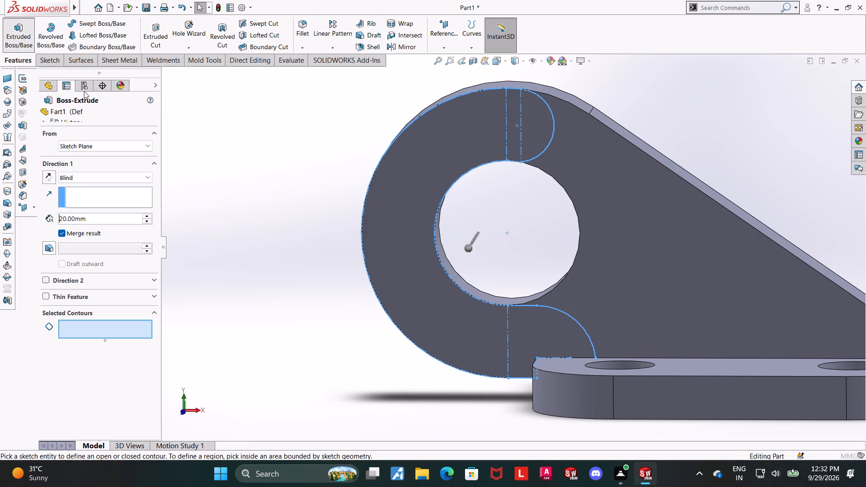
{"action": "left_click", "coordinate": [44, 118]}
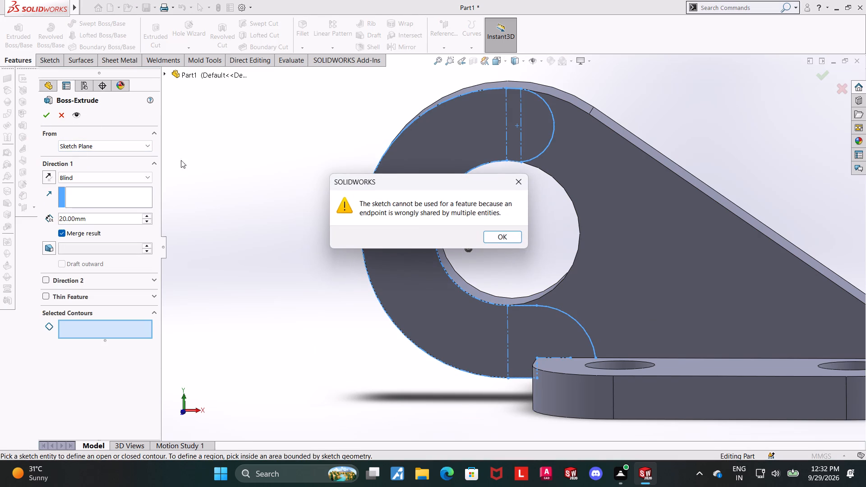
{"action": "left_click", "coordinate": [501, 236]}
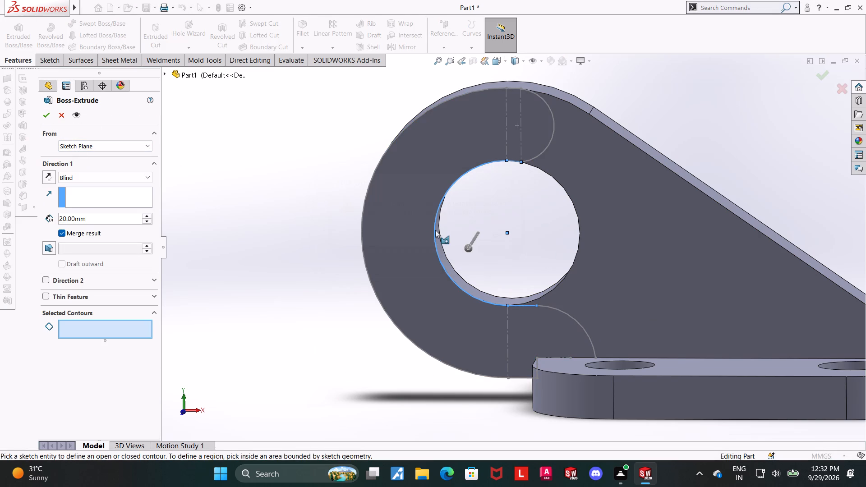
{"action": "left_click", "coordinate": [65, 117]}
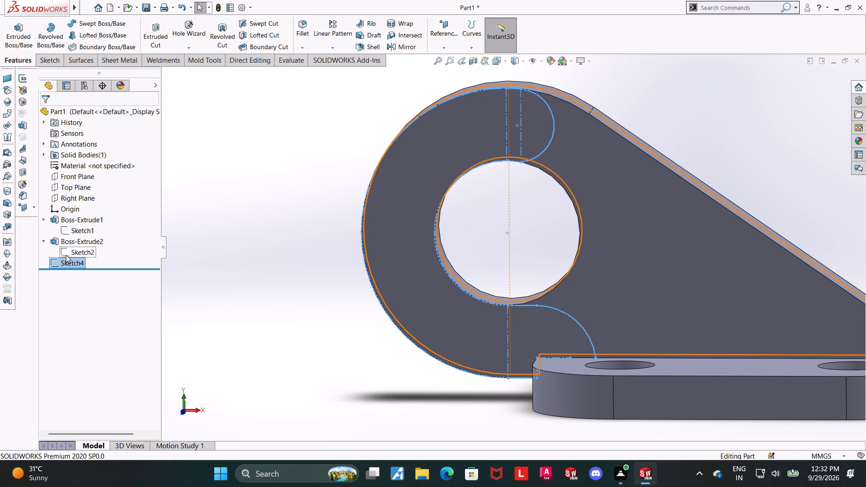
Reopen the ring-face profile sketch for editing.
{"action": "left_click", "coordinate": [65, 258]}
{"action": "left_click", "coordinate": [78, 233]}
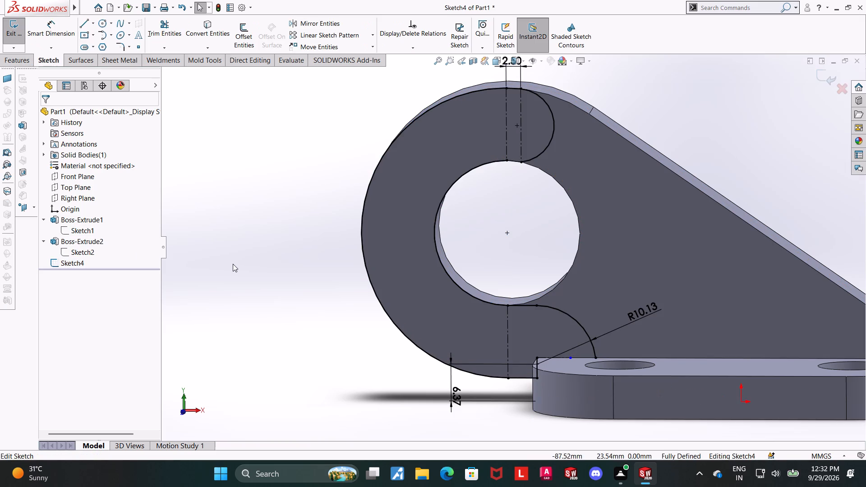
{"action": "key", "text": "ctrl+z"}
{"action": "left_click", "coordinate": [80, 260]}
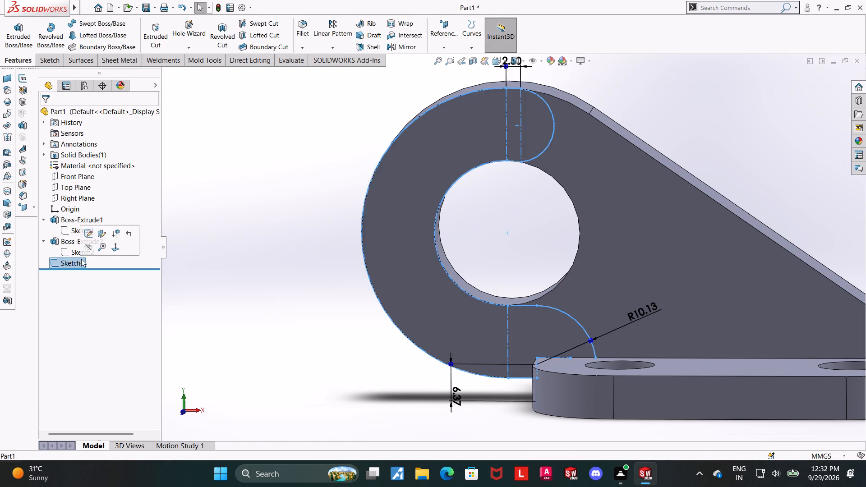
{"action": "left_click", "coordinate": [86, 240]}
{"action": "key", "text": "ctrl+z"}
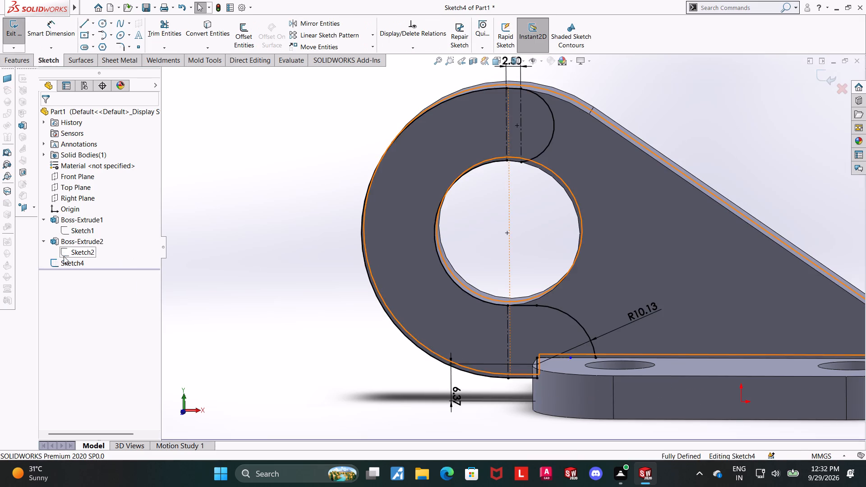
{"action": "left_click", "coordinate": [66, 261]}
{"action": "left_click", "coordinate": [249, 246]}
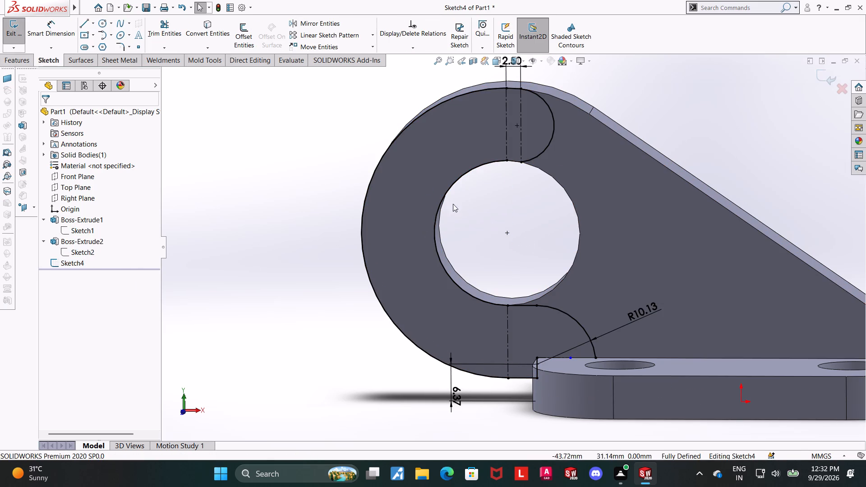
Power-trim the bore arc on the side of the ring away from the web.
{"action": "left_click", "coordinate": [151, 22]}
{"action": "left_click_drag", "start_coordinate": [462, 251], "coordinate": [396, 262]}
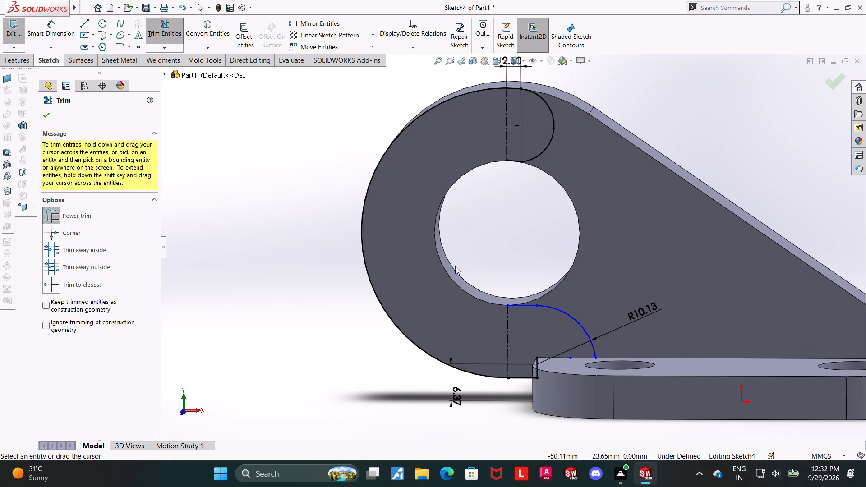
{"action": "key", "text": "Escape"}
{"action": "key", "text": "Escape"}
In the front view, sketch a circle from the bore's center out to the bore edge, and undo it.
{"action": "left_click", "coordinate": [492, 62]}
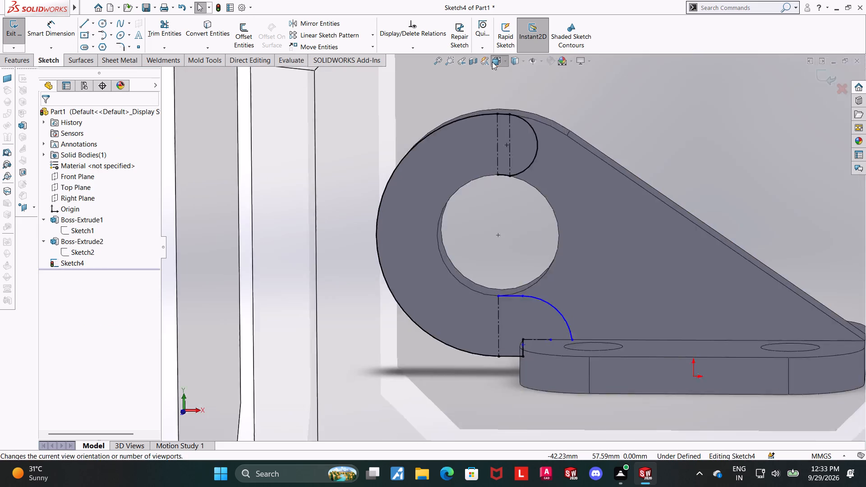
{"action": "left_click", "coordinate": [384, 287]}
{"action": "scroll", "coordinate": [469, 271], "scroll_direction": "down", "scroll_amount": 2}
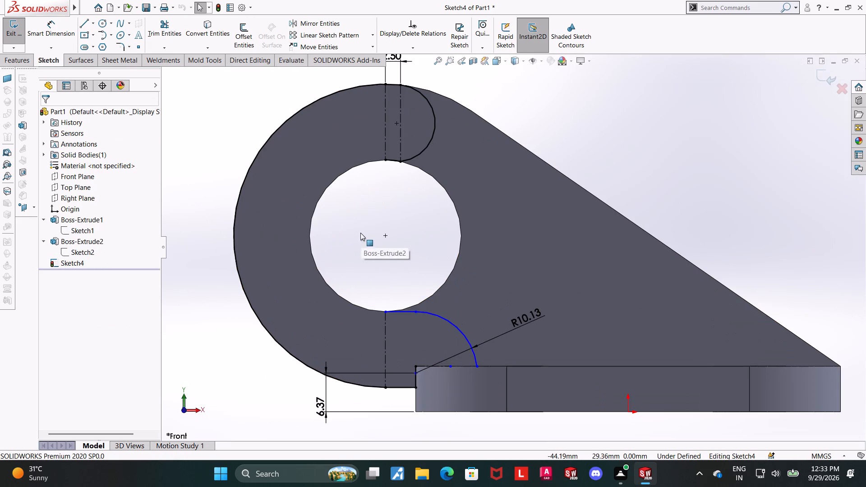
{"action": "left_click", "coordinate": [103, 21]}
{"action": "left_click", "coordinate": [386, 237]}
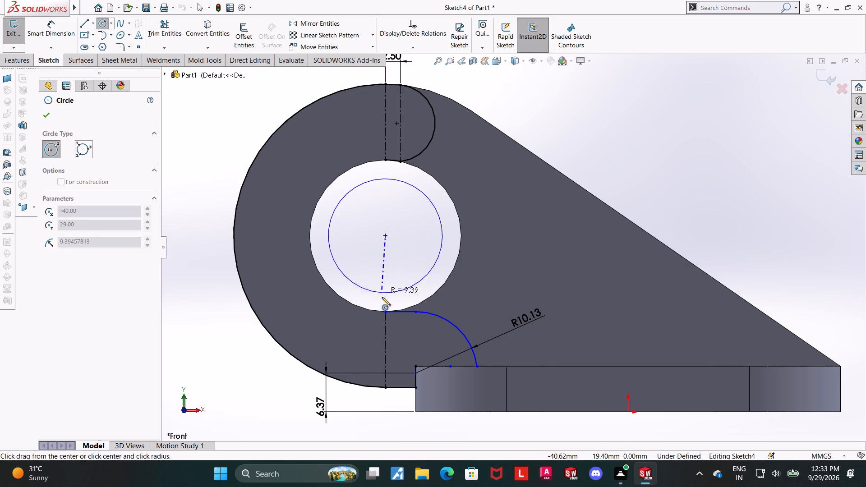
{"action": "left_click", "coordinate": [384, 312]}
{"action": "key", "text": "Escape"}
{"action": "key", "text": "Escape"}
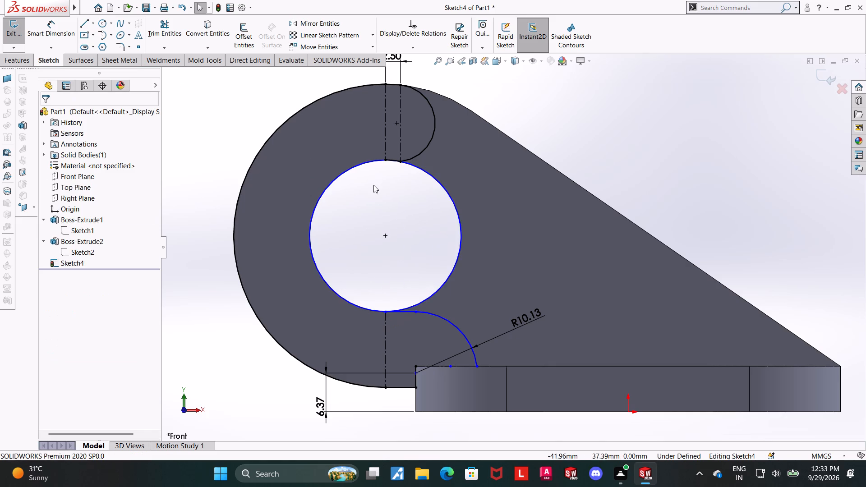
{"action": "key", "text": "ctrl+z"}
Convert the ring's full circular bore edge into the profile sketch.
{"action": "left_click", "coordinate": [224, 31]}
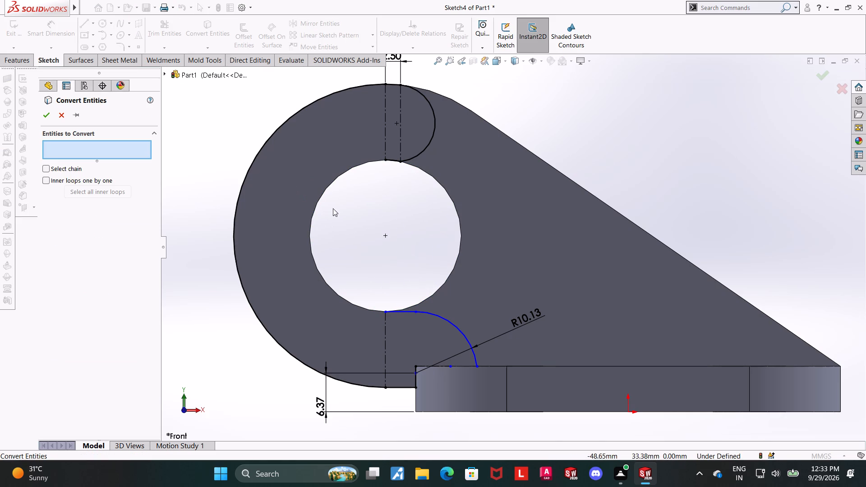
{"action": "left_click", "coordinate": [329, 187]}
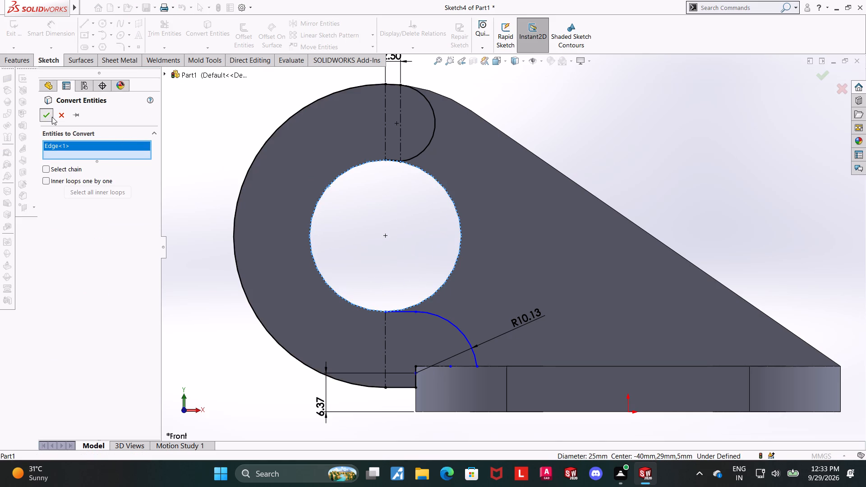
{"action": "left_click", "coordinate": [52, 117]}
{"action": "key", "text": "Escape"}
{"action": "key", "text": "Escape"}
Add a tangent relation between the converted bore circle and the short horizontal line at its lowest point.
{"action": "scroll", "coordinate": [419, 317], "scroll_direction": "down", "scroll_amount": 3}
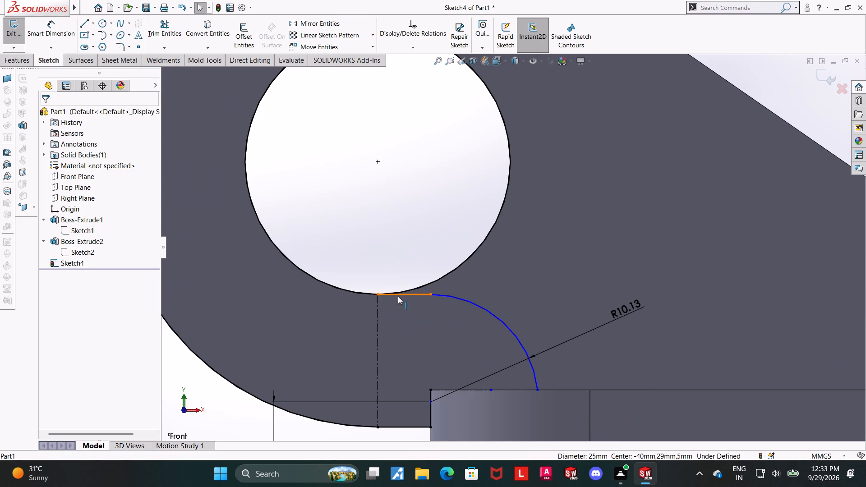
{"action": "left_click", "coordinate": [398, 296]}
{"action": "left_click", "coordinate": [354, 294], "text": "ctrl"}
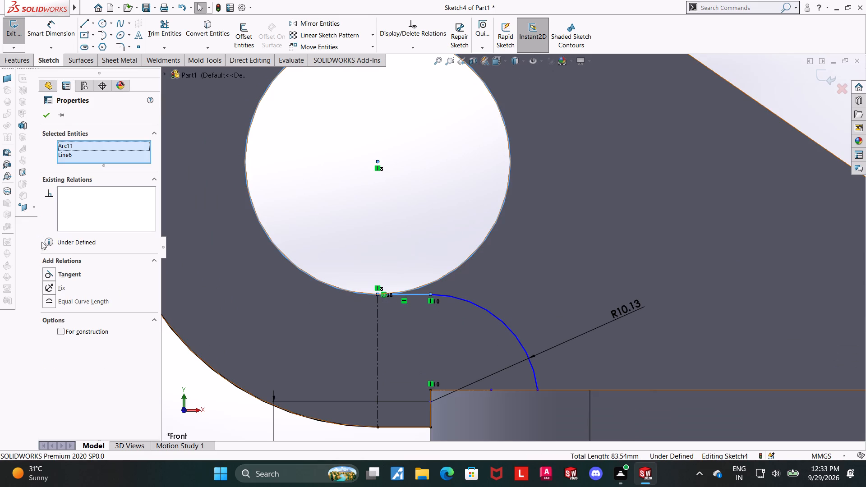
{"action": "left_click", "coordinate": [48, 271]}
{"action": "left_click", "coordinate": [46, 114]}
{"action": "scroll", "coordinate": [280, 184], "scroll_direction": "up", "scroll_amount": 5}
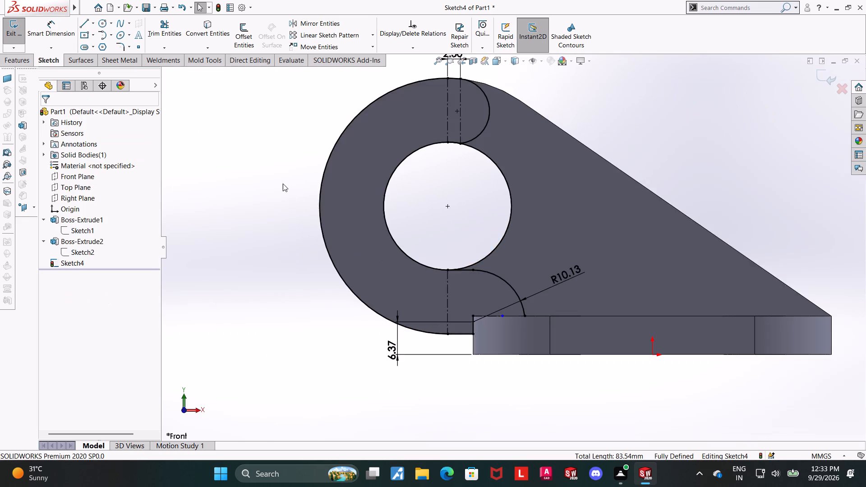
{"action": "scroll", "coordinate": [533, 187], "scroll_direction": "down", "scroll_amount": 2}
{"action": "key", "text": "Escape"}
{"action": "key", "text": "Escape"}
Examine where the small end arc meets the bore circle and the outer ring arc at the top of the ring.
{"action": "scroll", "coordinate": [436, 156], "scroll_direction": "down", "scroll_amount": 4}
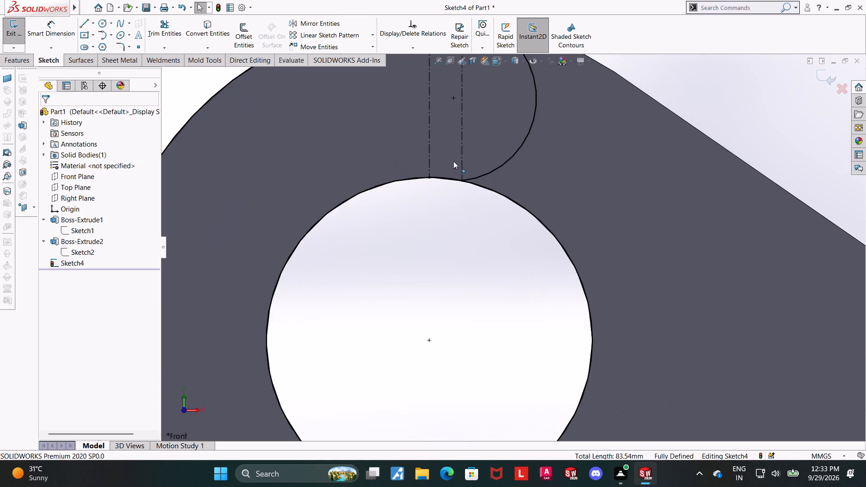
{"action": "scroll", "coordinate": [448, 174], "scroll_direction": "down", "scroll_amount": 6}
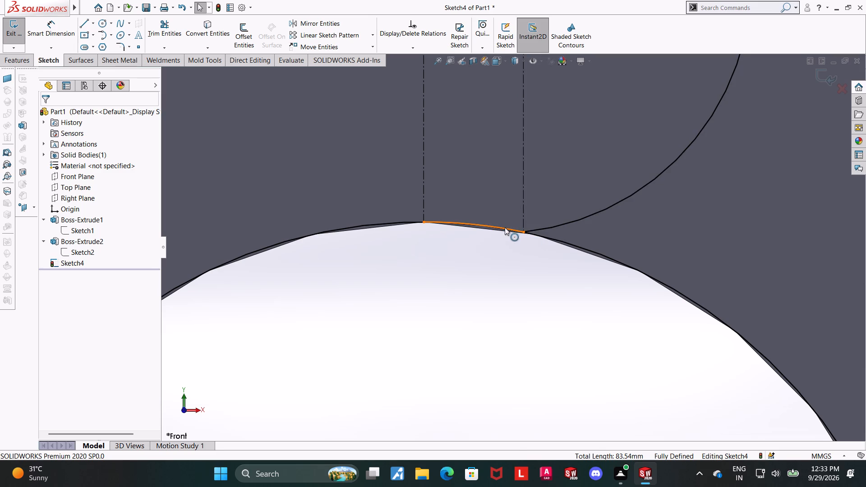
{"action": "left_click", "coordinate": [505, 227]}
{"action": "left_click", "coordinate": [403, 221], "text": "ctrl"}
{"action": "key", "text": "Escape"}
{"action": "key", "text": "Escape"}
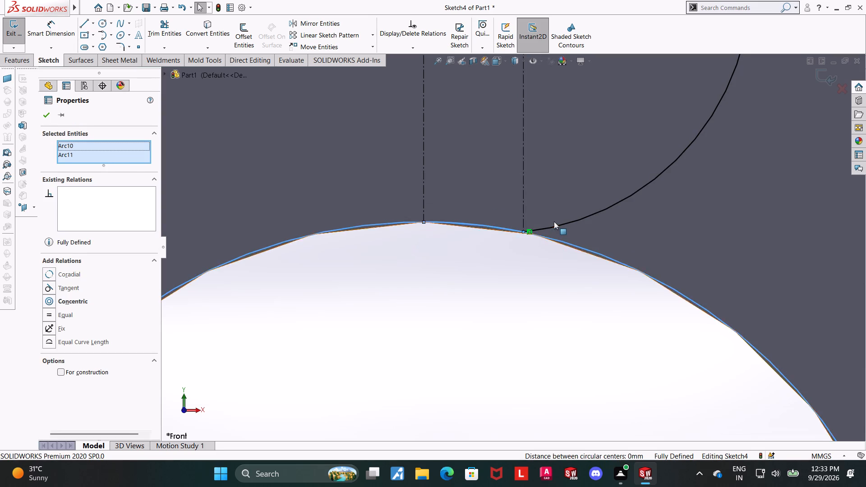
{"action": "scroll", "coordinate": [548, 238], "scroll_direction": "up", "scroll_amount": 11}
{"action": "key", "text": "Escape"}
{"action": "scroll", "coordinate": [515, 172], "scroll_direction": "down", "scroll_amount": 3}
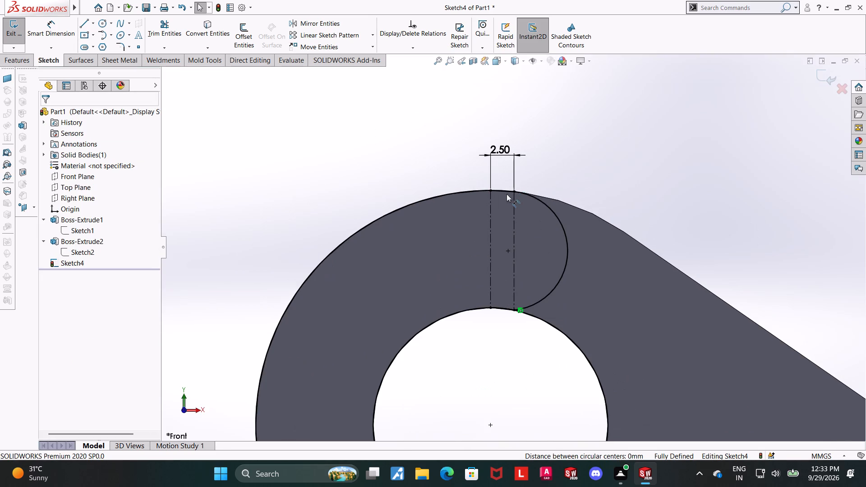
{"action": "left_click", "coordinate": [504, 190]}
{"action": "scroll", "coordinate": [512, 209], "scroll_direction": "up", "scroll_amount": 11}
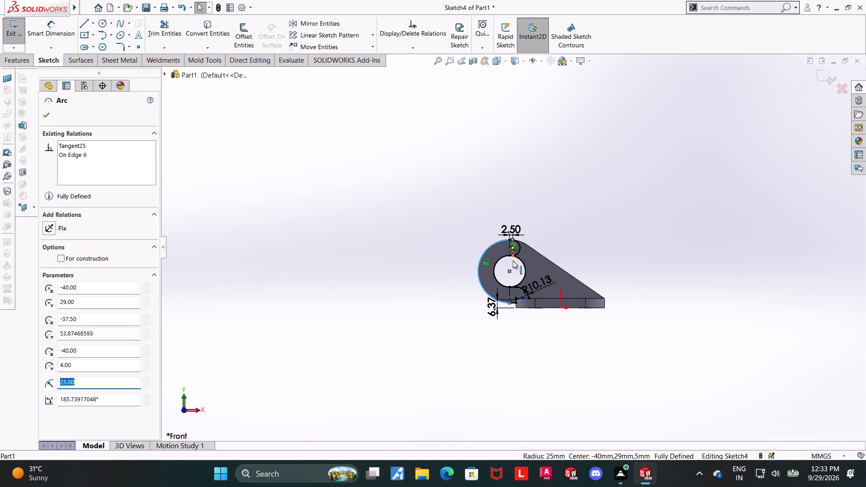
{"action": "scroll", "coordinate": [512, 265], "scroll_direction": "down", "scroll_amount": 9}
{"action": "left_click", "coordinate": [513, 276]}
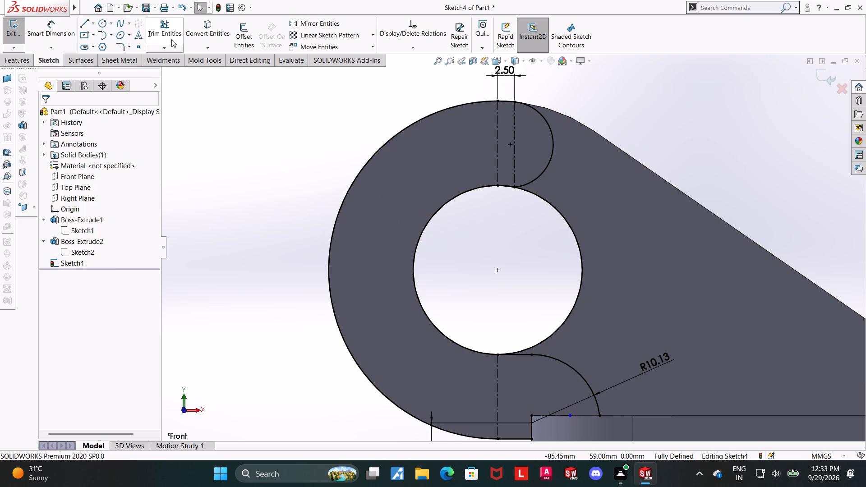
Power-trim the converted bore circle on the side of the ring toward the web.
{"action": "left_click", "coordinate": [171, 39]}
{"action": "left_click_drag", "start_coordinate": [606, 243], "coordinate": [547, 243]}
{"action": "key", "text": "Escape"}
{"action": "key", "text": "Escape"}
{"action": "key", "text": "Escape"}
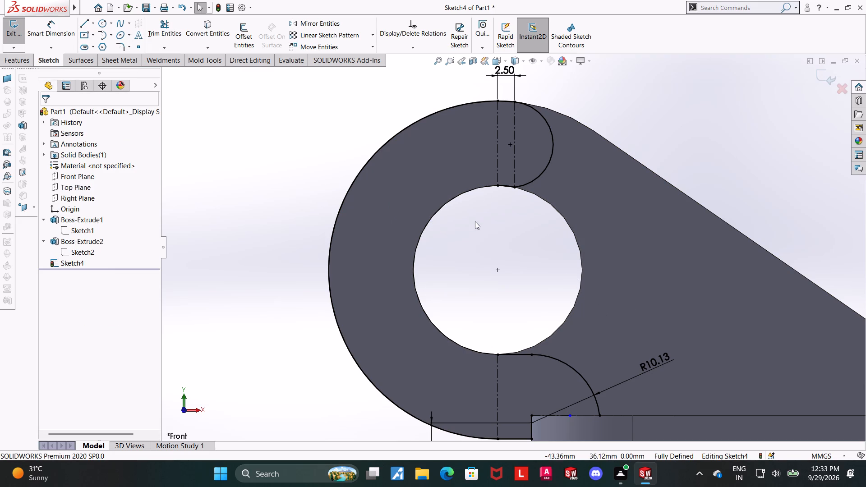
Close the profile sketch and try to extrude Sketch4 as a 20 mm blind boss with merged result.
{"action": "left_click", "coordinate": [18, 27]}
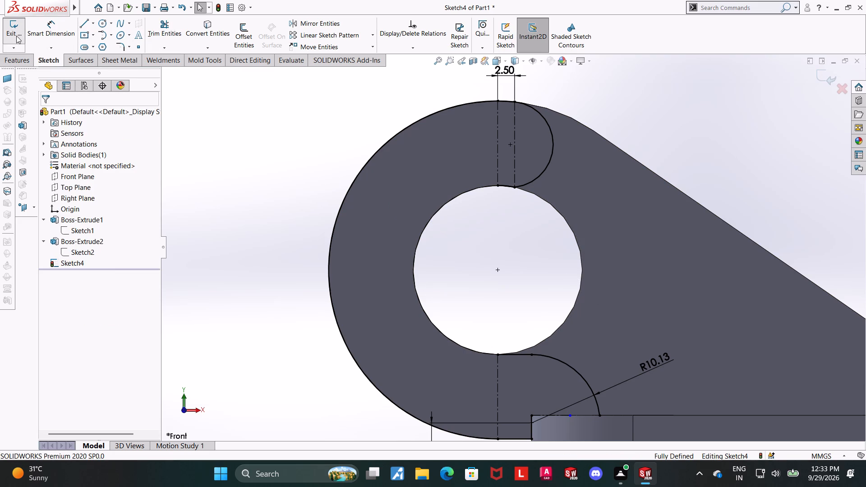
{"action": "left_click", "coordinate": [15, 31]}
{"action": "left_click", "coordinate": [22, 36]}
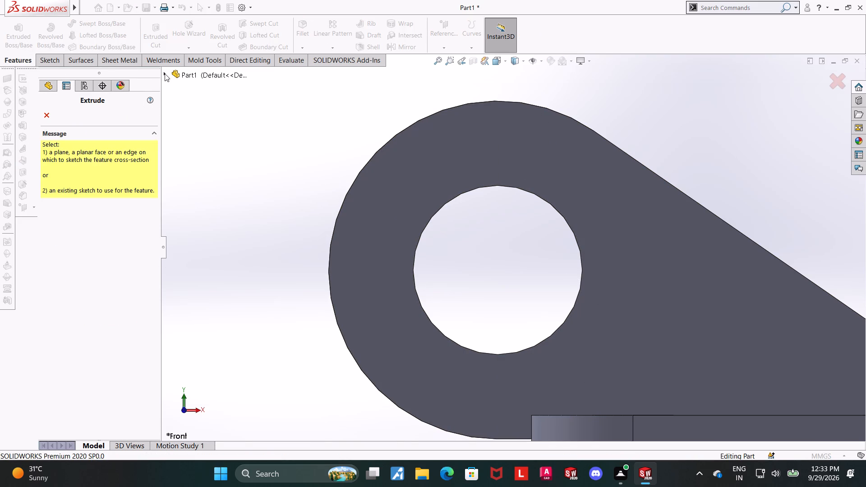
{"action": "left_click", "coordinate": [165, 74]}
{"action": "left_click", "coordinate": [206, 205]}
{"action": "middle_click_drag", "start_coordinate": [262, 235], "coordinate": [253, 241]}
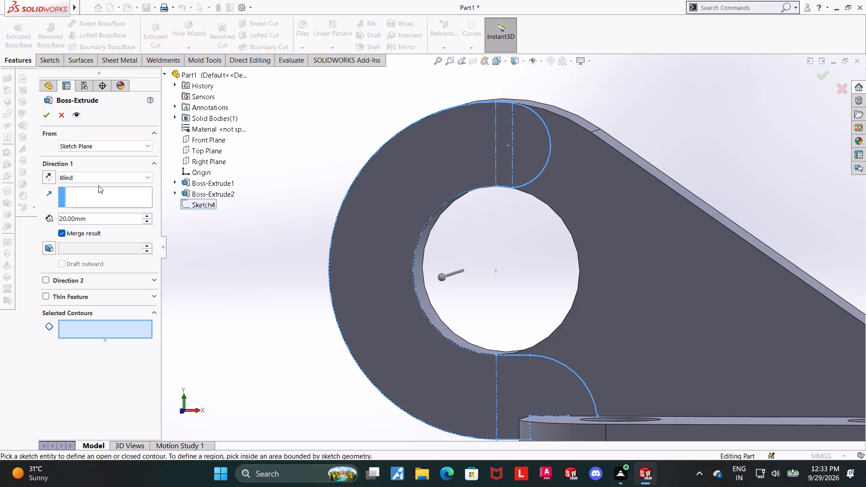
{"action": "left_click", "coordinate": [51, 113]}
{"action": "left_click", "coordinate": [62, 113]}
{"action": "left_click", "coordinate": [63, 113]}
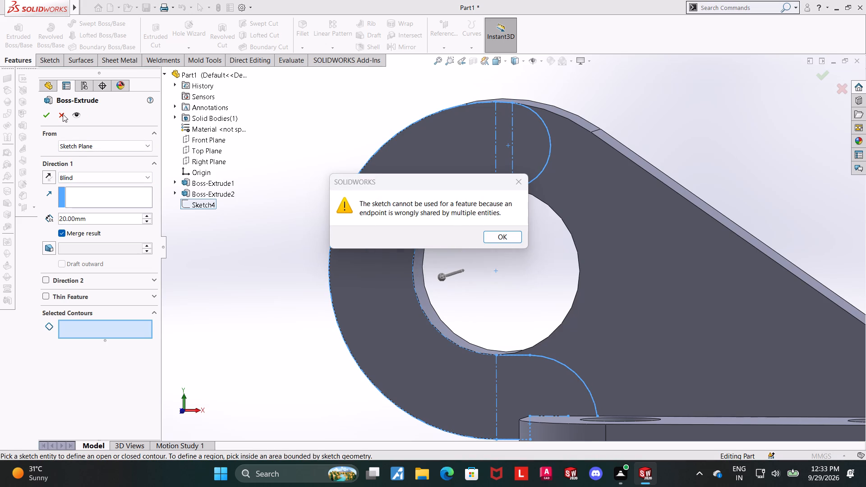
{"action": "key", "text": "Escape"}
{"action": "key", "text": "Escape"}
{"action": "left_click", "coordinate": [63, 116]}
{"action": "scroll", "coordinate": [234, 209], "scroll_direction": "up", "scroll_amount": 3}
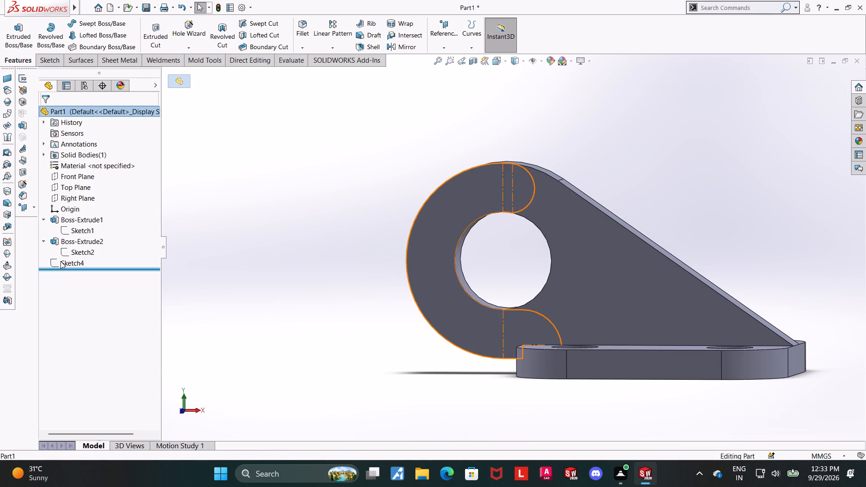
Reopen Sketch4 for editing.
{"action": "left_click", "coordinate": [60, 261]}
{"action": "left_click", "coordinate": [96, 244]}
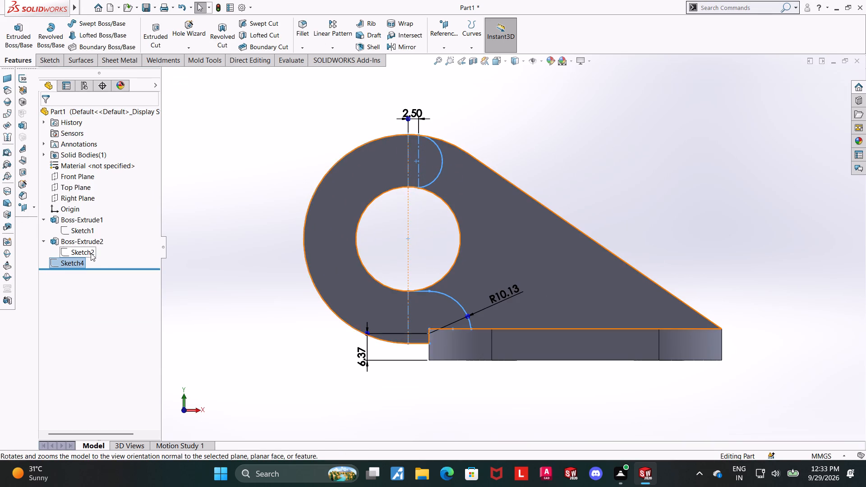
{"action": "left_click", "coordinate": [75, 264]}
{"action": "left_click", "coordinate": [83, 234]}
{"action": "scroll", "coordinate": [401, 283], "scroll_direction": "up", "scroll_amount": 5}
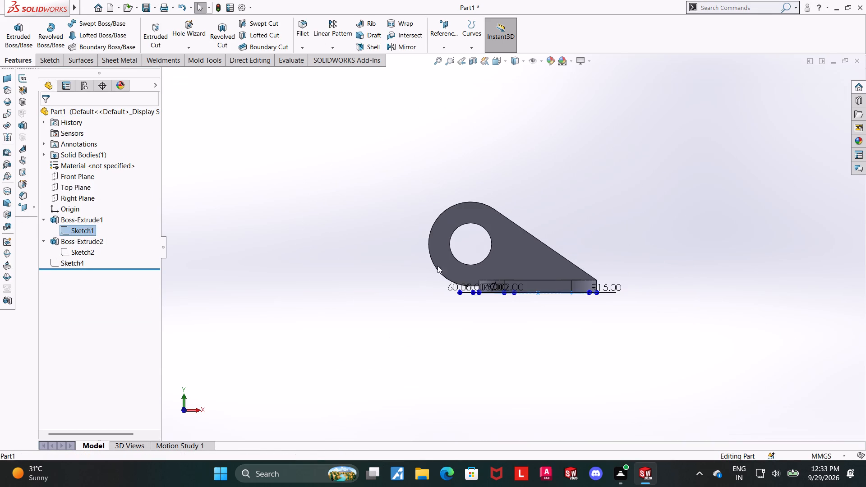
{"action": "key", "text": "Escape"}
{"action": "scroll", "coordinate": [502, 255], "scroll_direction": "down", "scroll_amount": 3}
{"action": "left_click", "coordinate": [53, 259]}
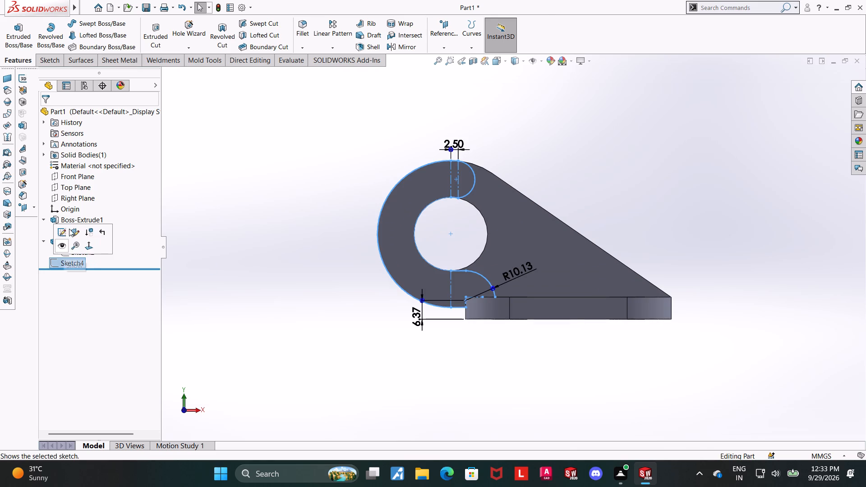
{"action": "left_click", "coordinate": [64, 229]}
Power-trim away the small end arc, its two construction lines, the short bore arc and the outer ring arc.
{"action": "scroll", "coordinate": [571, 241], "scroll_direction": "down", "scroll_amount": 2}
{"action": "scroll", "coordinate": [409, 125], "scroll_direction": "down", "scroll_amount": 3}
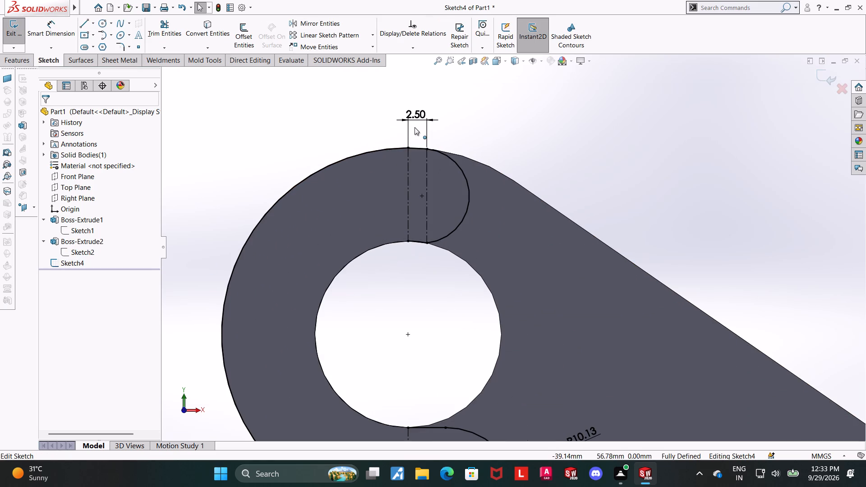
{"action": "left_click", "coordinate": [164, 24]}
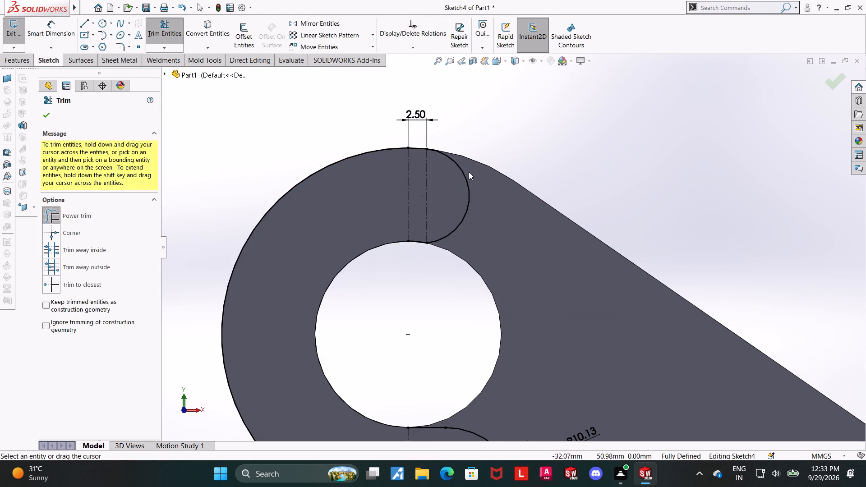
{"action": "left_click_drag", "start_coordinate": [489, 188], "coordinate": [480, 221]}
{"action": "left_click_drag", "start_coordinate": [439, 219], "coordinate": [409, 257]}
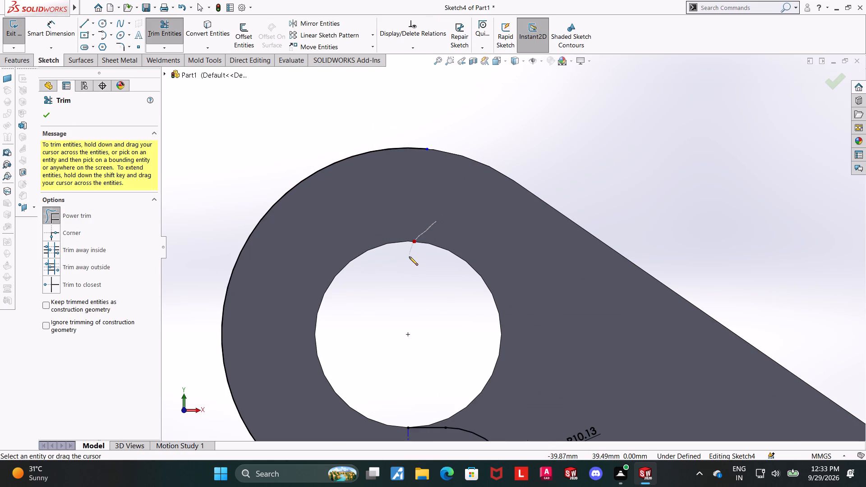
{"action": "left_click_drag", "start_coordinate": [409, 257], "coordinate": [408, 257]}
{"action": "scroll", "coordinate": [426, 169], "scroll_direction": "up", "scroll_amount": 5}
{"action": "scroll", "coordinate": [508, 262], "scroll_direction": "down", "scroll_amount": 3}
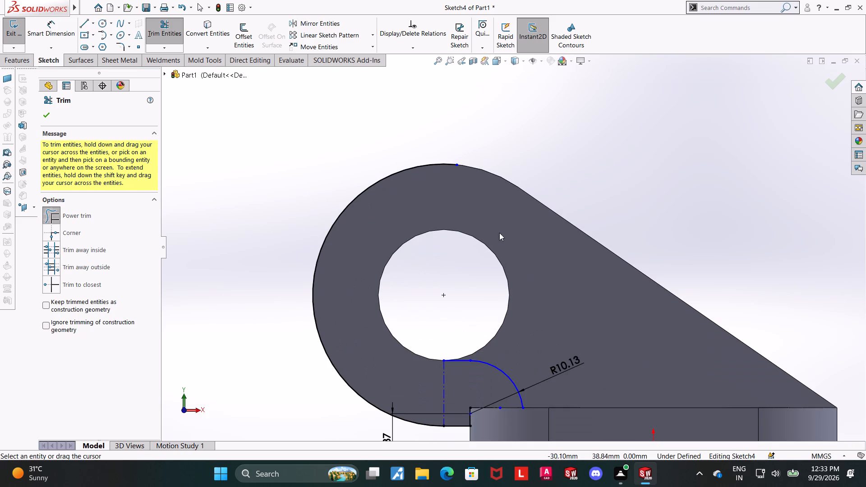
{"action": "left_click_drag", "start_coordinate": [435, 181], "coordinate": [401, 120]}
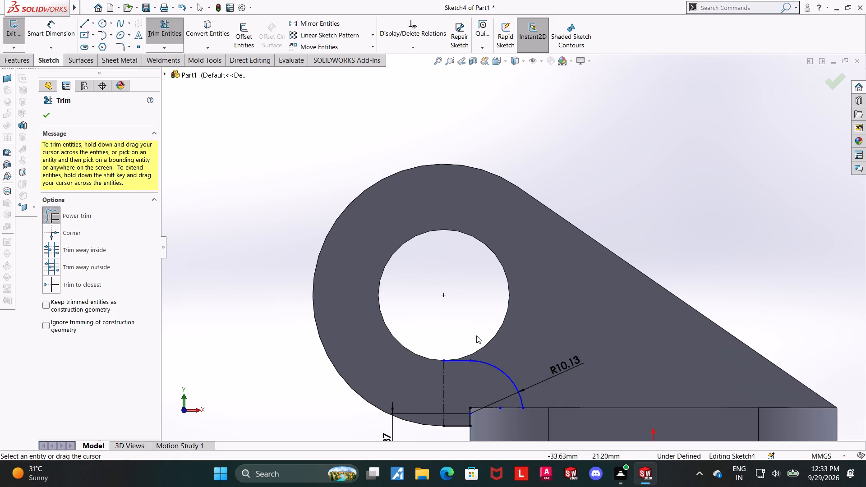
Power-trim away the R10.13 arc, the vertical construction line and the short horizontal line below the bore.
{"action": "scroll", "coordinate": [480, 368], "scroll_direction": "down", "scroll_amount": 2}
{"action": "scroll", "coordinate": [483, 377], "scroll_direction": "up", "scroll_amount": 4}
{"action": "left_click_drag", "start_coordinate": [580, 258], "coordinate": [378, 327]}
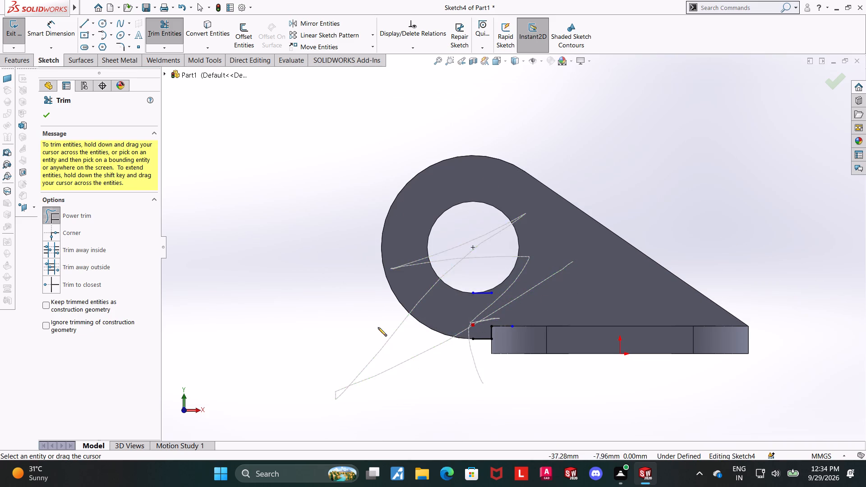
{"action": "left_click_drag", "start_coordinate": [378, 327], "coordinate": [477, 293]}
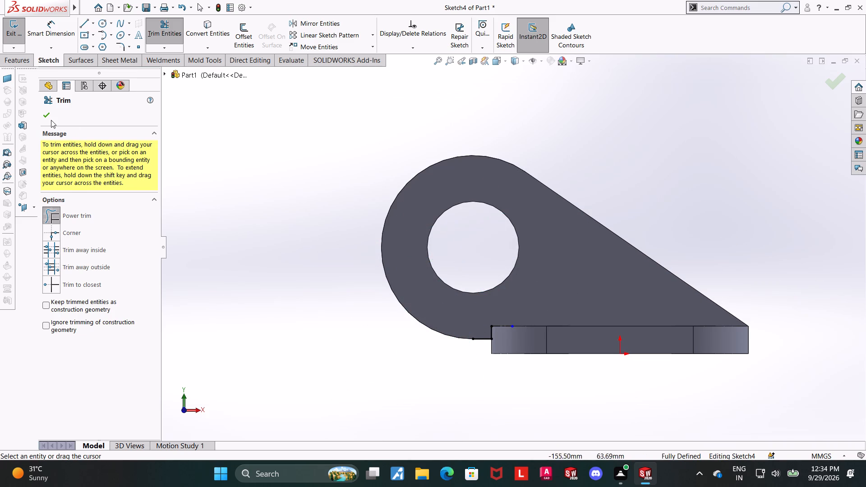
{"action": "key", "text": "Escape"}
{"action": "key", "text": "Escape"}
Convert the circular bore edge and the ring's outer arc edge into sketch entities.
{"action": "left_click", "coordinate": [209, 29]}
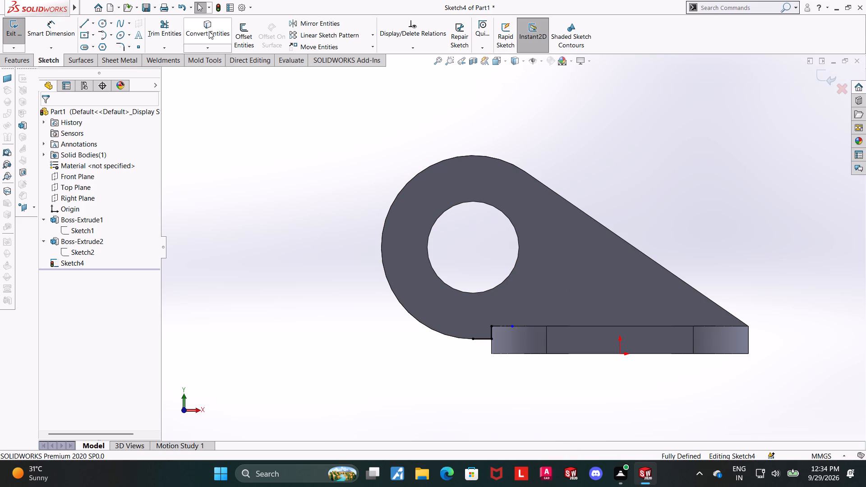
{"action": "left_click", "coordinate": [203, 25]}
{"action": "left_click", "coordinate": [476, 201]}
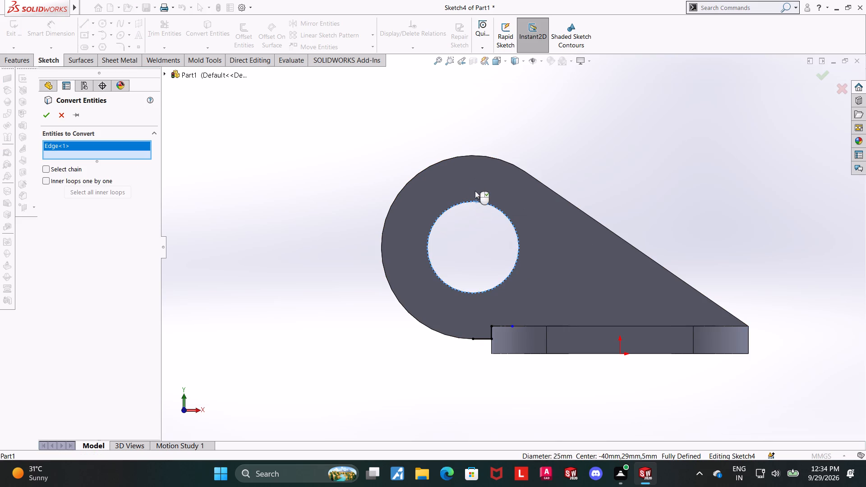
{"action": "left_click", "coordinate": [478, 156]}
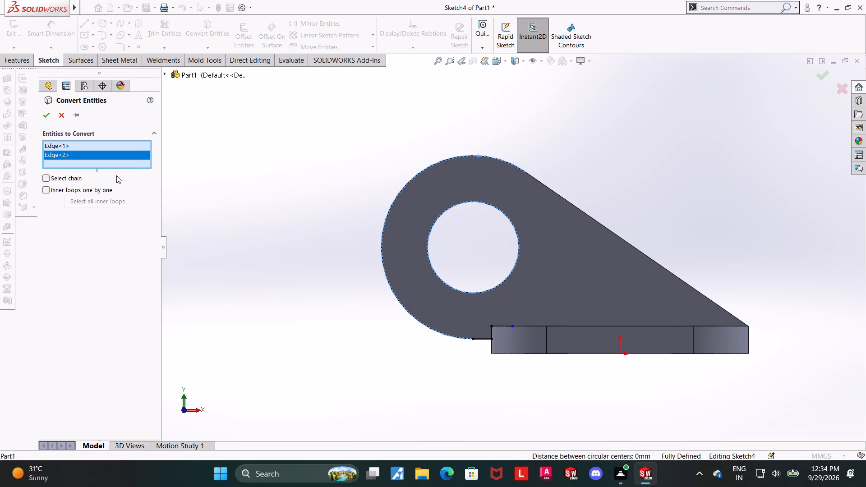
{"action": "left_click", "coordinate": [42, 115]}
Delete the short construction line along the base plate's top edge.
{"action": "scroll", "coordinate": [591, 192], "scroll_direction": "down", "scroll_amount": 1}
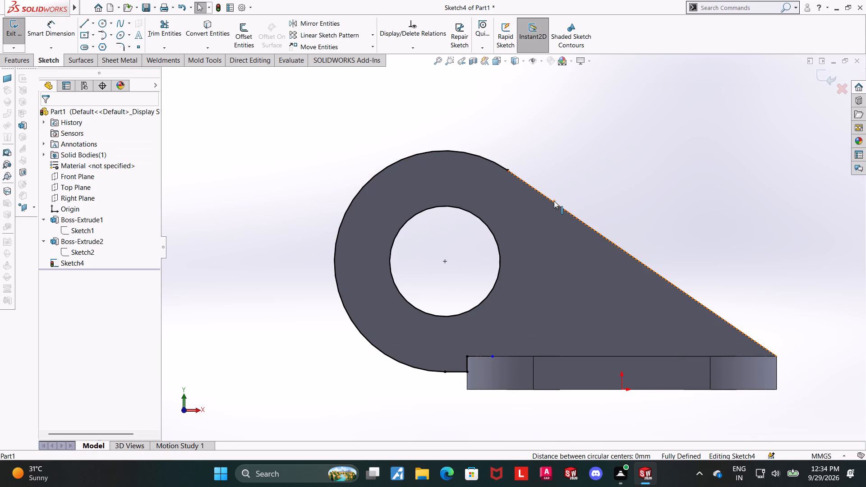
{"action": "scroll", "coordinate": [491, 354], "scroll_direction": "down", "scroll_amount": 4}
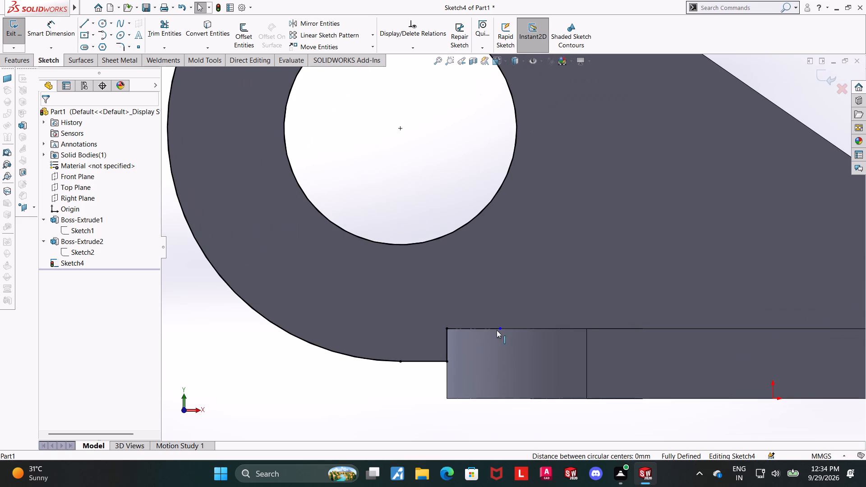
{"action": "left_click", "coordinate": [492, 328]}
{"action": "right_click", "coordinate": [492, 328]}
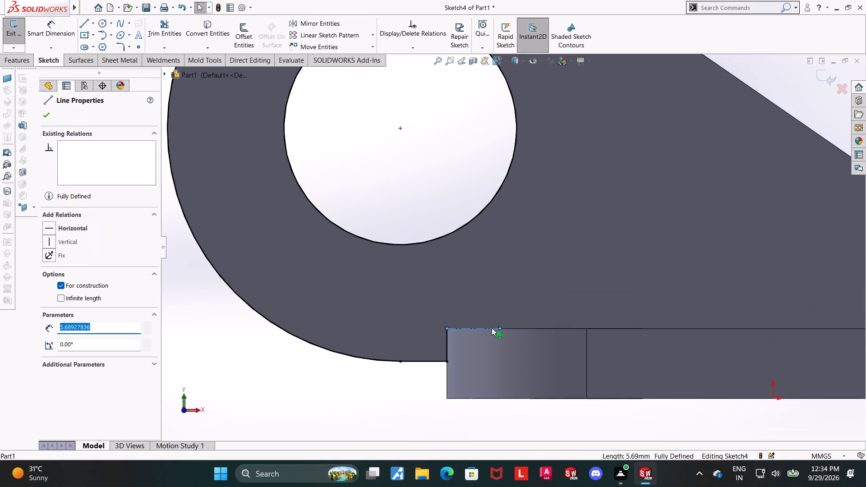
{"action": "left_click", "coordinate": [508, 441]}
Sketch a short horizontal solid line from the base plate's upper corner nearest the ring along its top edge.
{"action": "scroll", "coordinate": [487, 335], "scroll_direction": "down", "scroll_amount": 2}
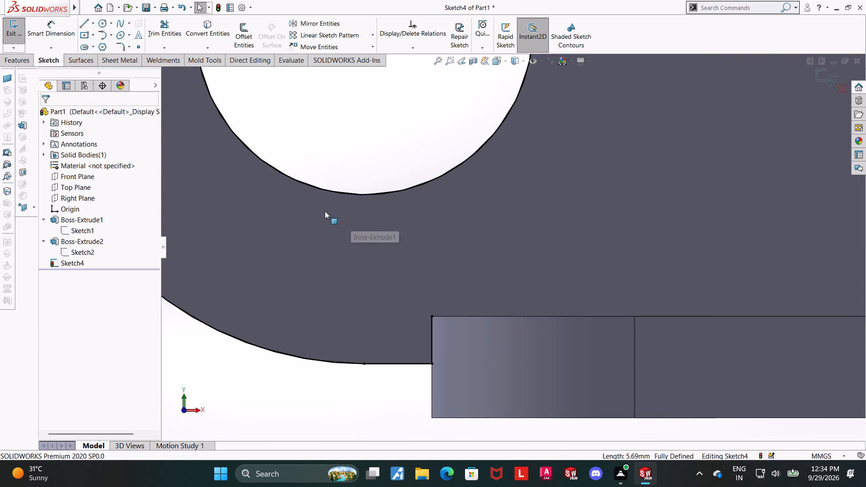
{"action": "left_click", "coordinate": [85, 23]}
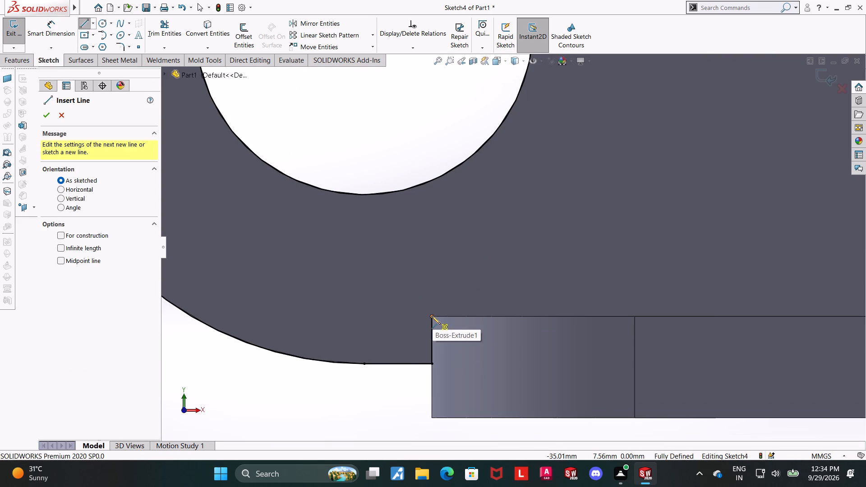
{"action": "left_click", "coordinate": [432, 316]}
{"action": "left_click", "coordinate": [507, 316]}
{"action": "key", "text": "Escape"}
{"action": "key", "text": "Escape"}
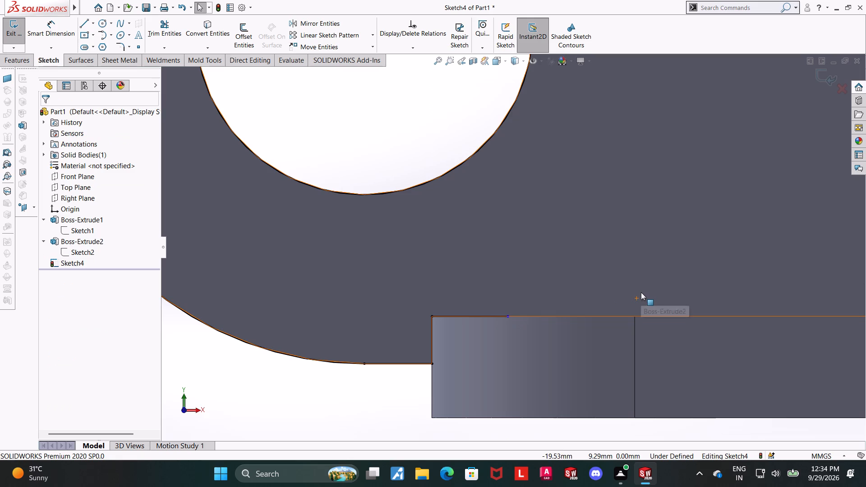
Undo the recent profile sketch edits back to before the full bore circle was converted, restoring the trimmed arcs and lines.
{"action": "key", "text": "ctrl+z"}
{"action": "key", "text": "ctrl+z"}
{"action": "key", "text": "ctrl+z"}
{"action": "key", "text": "ctrl+z"}
{"action": "key", "text": "ctrl+z"}
{"action": "key", "text": "ctrl+z"}
{"action": "key", "text": "ctrl+z"}
{"action": "key", "text": "ctrl+z"}
{"action": "key", "text": "ctrl+z"}
{"action": "key", "text": "ctrl+z"}
{"action": "key", "text": "ctrl+z"}
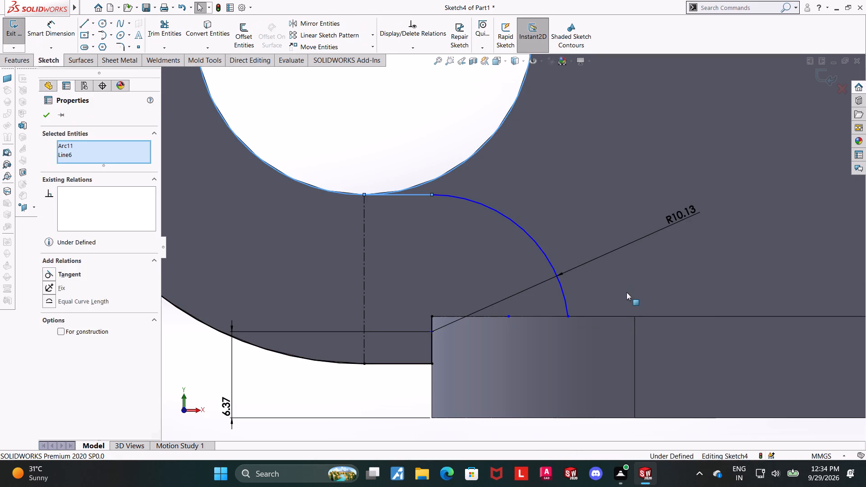
{"action": "key", "text": "ctrl+z"}
{"action": "key", "text": "ctrl+z"}
{"action": "key", "text": "ctrl+z"}
{"action": "key", "text": "ctrl+z"}
{"action": "key", "text": "ctrl+z"}
{"action": "key", "text": "ctrl+z"}
{"action": "key", "text": "ctrl+z"}
{"action": "scroll", "coordinate": [616, 293], "scroll_direction": "up", "scroll_amount": 4, "text": "ctrl"}
{"action": "key", "text": "ctrl+z"}
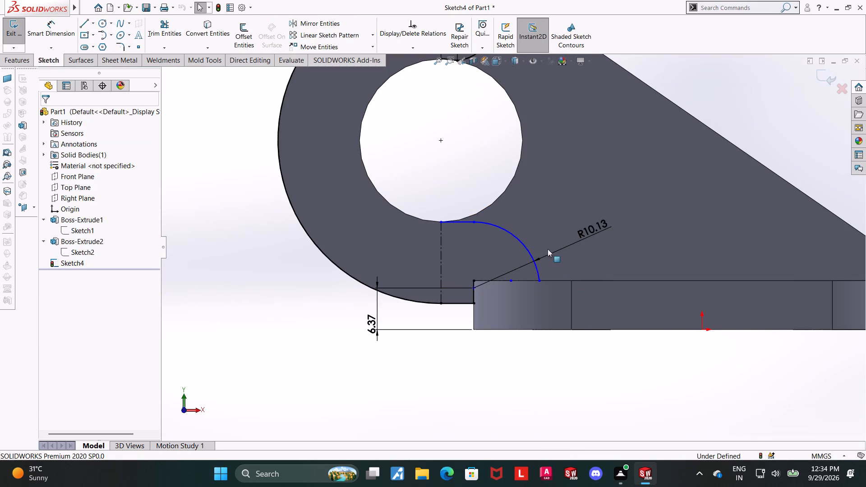
{"action": "key", "text": "ctrl+z"}
{"action": "key", "text": "ctrl+z"}
{"action": "key", "text": "ctrl+z"}
{"action": "key", "text": "ctrl+z"}
{"action": "scroll", "coordinate": [541, 239], "scroll_direction": "up", "scroll_amount": 3, "text": "ctrl"}
{"action": "key", "text": "ctrl+z"}
{"action": "key", "text": "ctrl+z"}
{"action": "key", "text": "ctrl+z"}
{"action": "key", "text": "ctrl+z"}
{"action": "key", "text": "ctrl+z"}
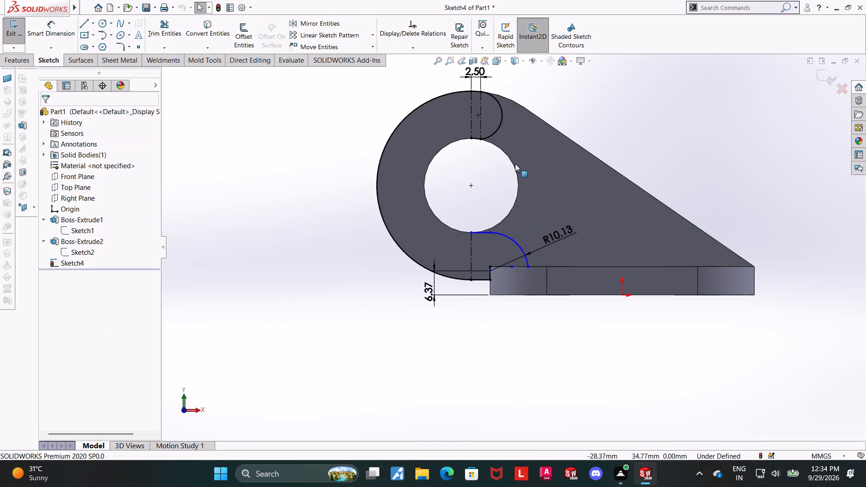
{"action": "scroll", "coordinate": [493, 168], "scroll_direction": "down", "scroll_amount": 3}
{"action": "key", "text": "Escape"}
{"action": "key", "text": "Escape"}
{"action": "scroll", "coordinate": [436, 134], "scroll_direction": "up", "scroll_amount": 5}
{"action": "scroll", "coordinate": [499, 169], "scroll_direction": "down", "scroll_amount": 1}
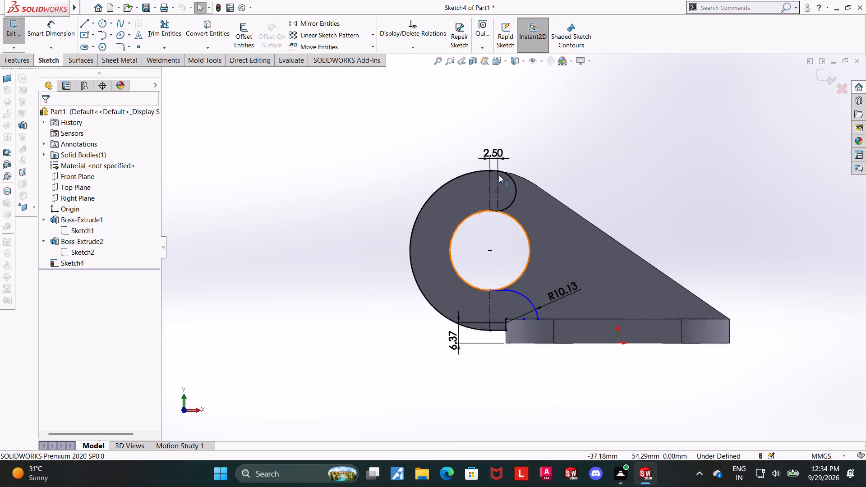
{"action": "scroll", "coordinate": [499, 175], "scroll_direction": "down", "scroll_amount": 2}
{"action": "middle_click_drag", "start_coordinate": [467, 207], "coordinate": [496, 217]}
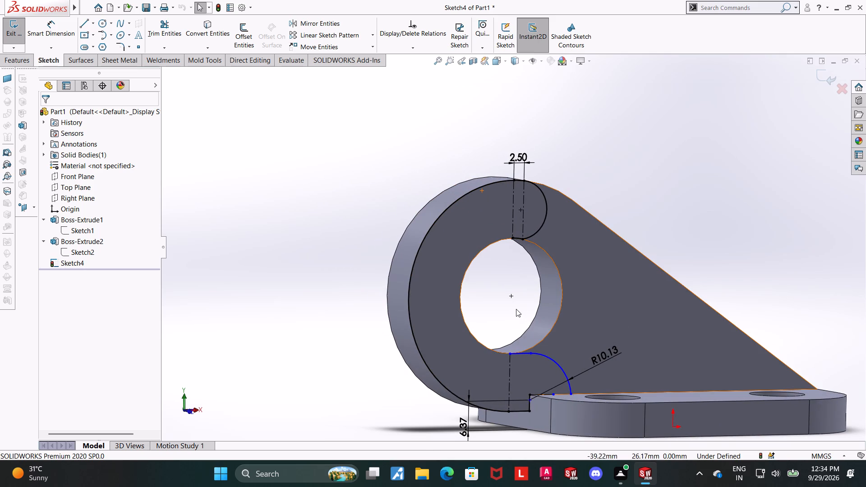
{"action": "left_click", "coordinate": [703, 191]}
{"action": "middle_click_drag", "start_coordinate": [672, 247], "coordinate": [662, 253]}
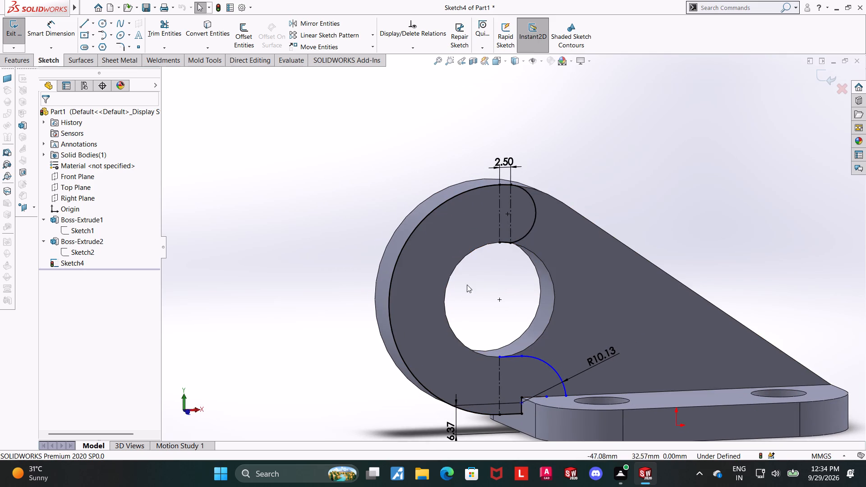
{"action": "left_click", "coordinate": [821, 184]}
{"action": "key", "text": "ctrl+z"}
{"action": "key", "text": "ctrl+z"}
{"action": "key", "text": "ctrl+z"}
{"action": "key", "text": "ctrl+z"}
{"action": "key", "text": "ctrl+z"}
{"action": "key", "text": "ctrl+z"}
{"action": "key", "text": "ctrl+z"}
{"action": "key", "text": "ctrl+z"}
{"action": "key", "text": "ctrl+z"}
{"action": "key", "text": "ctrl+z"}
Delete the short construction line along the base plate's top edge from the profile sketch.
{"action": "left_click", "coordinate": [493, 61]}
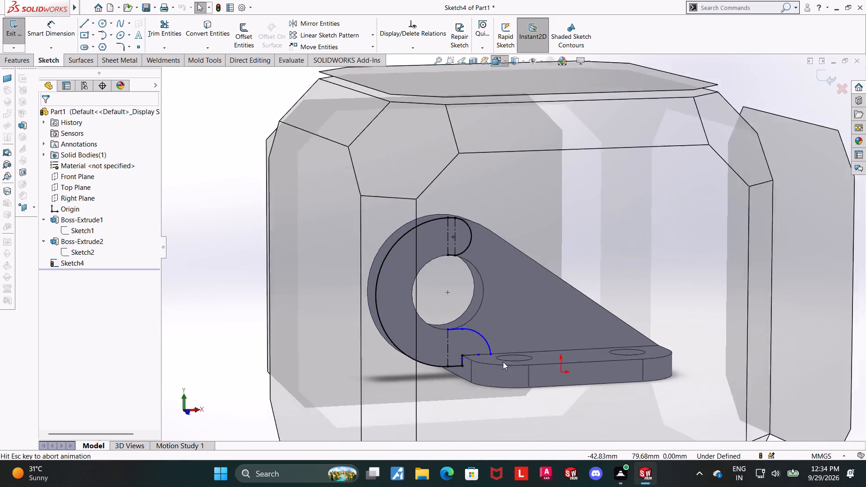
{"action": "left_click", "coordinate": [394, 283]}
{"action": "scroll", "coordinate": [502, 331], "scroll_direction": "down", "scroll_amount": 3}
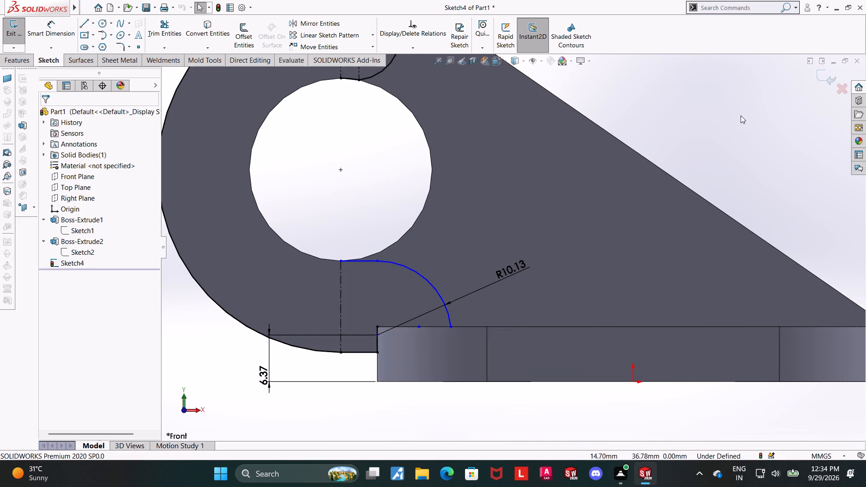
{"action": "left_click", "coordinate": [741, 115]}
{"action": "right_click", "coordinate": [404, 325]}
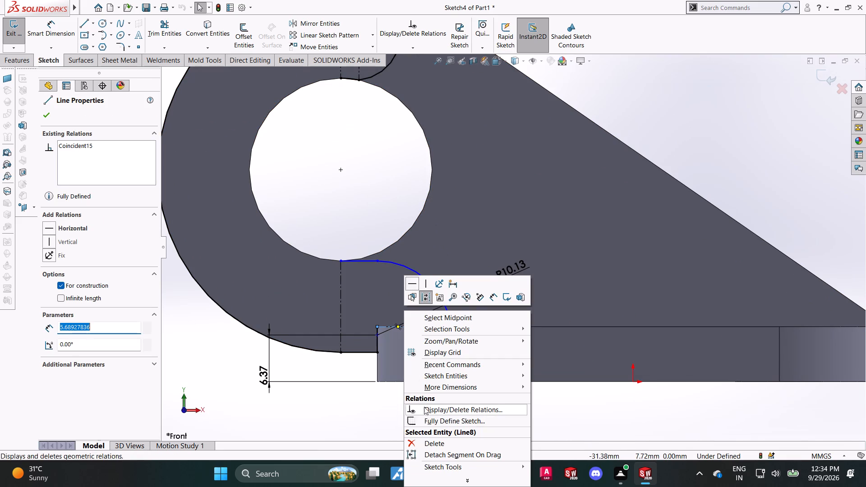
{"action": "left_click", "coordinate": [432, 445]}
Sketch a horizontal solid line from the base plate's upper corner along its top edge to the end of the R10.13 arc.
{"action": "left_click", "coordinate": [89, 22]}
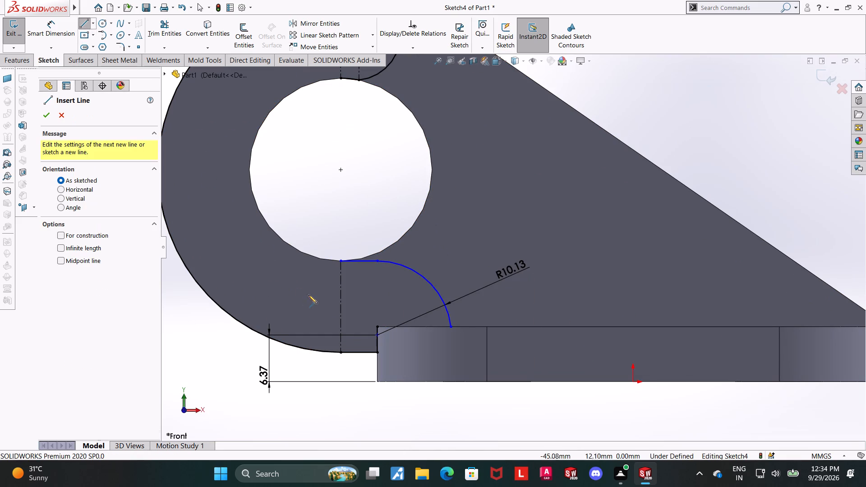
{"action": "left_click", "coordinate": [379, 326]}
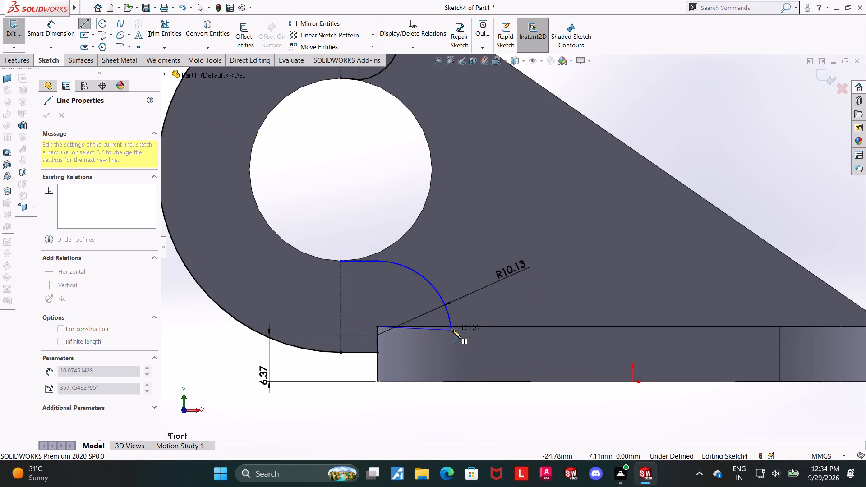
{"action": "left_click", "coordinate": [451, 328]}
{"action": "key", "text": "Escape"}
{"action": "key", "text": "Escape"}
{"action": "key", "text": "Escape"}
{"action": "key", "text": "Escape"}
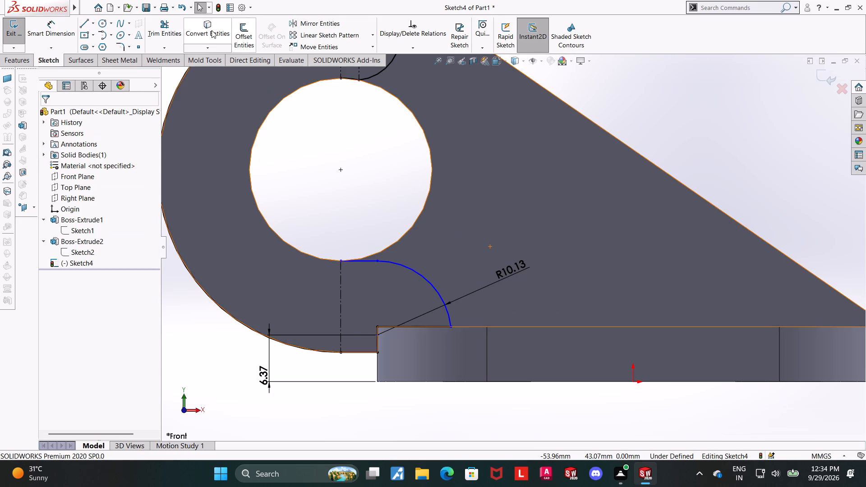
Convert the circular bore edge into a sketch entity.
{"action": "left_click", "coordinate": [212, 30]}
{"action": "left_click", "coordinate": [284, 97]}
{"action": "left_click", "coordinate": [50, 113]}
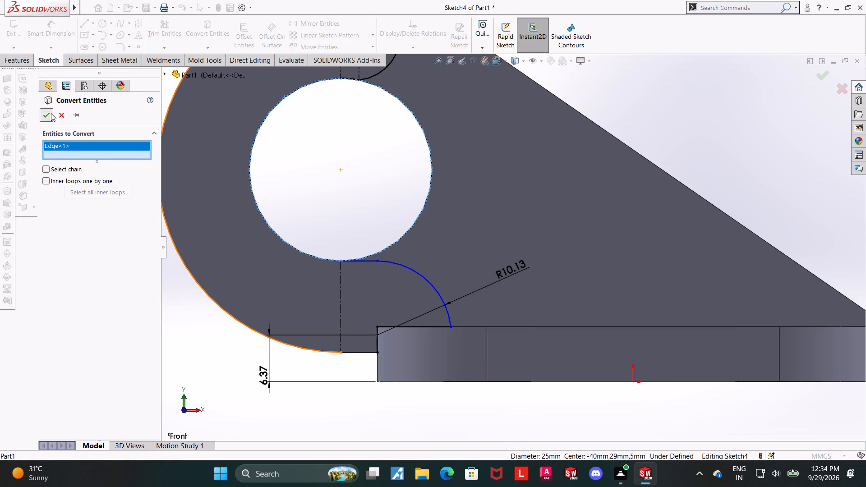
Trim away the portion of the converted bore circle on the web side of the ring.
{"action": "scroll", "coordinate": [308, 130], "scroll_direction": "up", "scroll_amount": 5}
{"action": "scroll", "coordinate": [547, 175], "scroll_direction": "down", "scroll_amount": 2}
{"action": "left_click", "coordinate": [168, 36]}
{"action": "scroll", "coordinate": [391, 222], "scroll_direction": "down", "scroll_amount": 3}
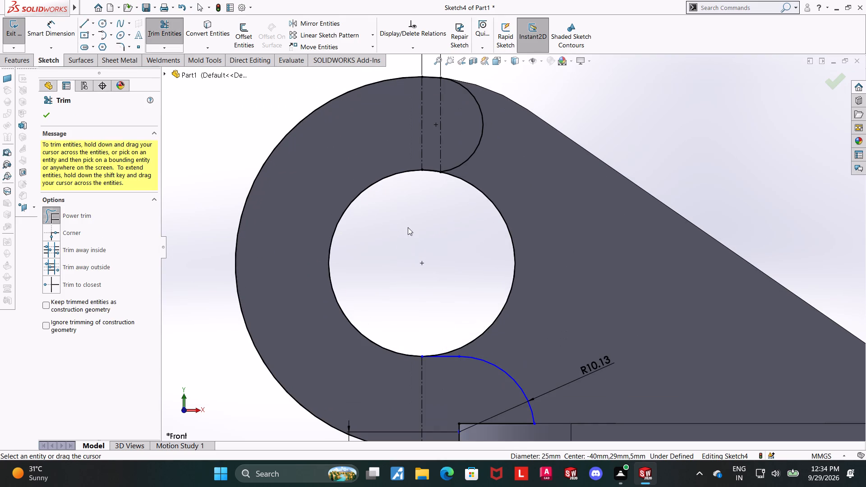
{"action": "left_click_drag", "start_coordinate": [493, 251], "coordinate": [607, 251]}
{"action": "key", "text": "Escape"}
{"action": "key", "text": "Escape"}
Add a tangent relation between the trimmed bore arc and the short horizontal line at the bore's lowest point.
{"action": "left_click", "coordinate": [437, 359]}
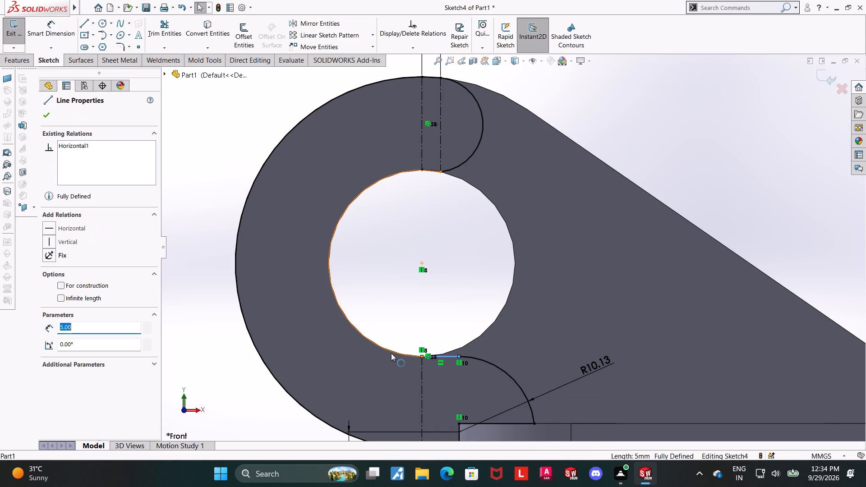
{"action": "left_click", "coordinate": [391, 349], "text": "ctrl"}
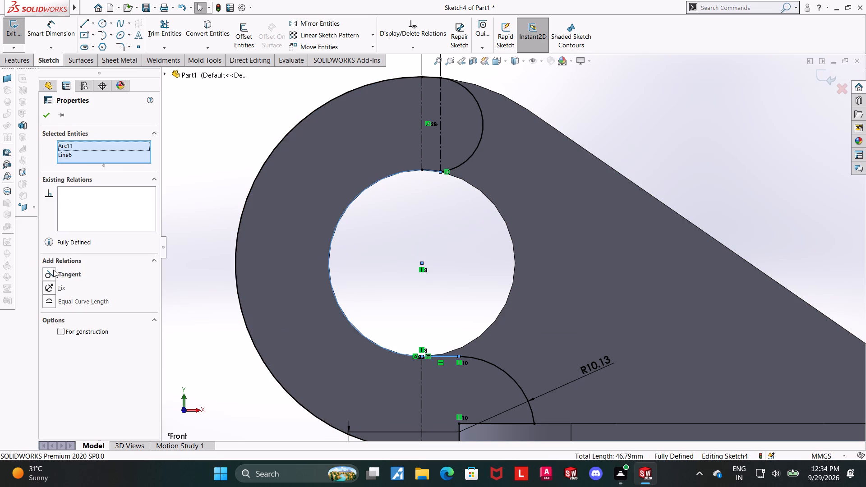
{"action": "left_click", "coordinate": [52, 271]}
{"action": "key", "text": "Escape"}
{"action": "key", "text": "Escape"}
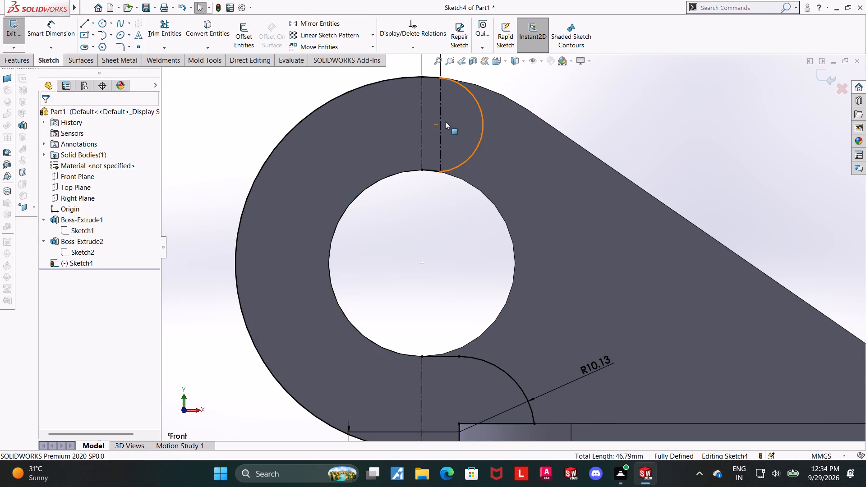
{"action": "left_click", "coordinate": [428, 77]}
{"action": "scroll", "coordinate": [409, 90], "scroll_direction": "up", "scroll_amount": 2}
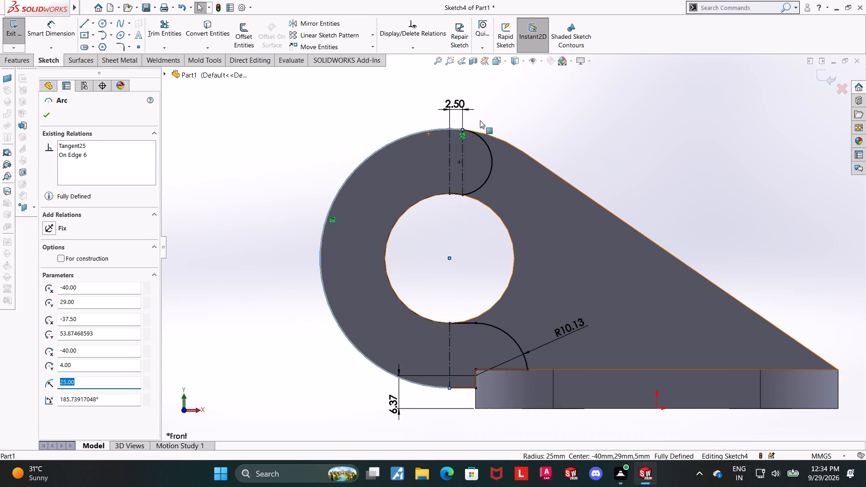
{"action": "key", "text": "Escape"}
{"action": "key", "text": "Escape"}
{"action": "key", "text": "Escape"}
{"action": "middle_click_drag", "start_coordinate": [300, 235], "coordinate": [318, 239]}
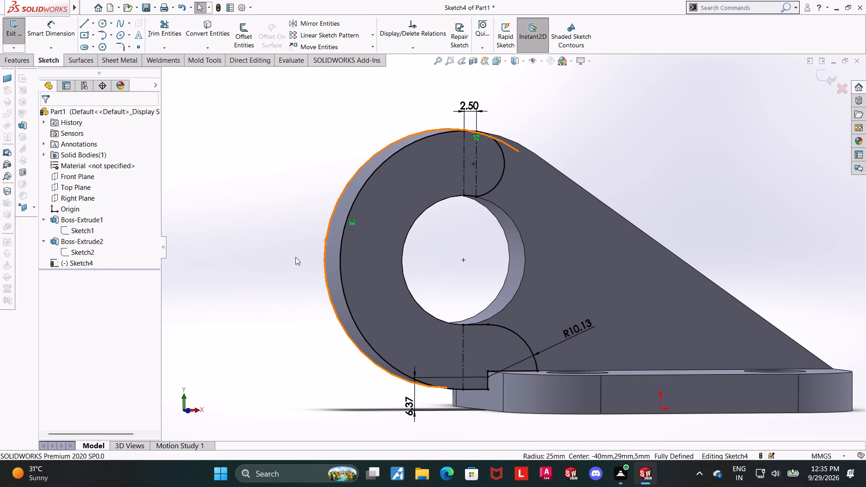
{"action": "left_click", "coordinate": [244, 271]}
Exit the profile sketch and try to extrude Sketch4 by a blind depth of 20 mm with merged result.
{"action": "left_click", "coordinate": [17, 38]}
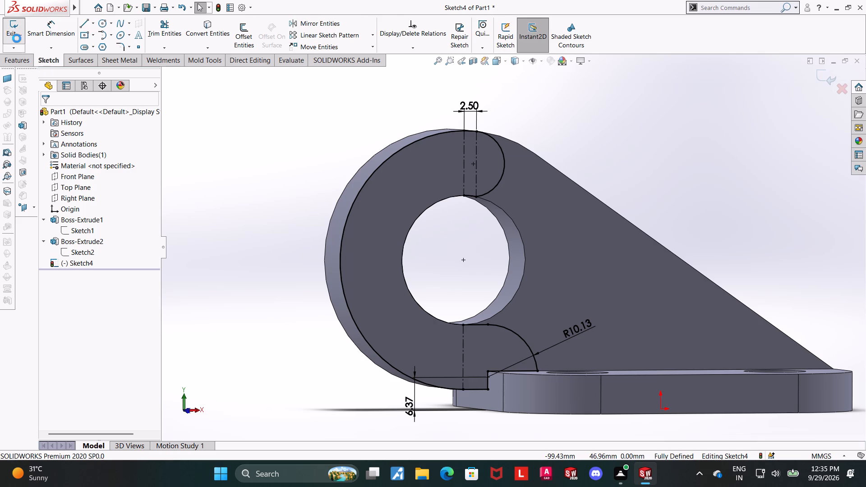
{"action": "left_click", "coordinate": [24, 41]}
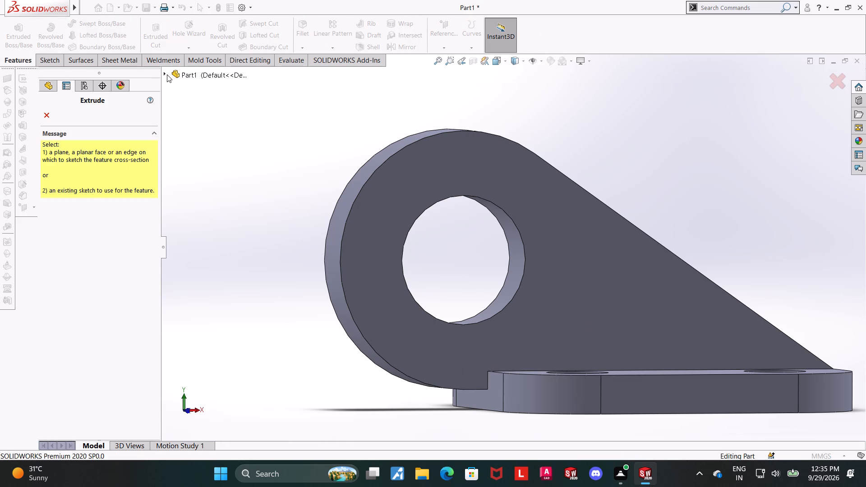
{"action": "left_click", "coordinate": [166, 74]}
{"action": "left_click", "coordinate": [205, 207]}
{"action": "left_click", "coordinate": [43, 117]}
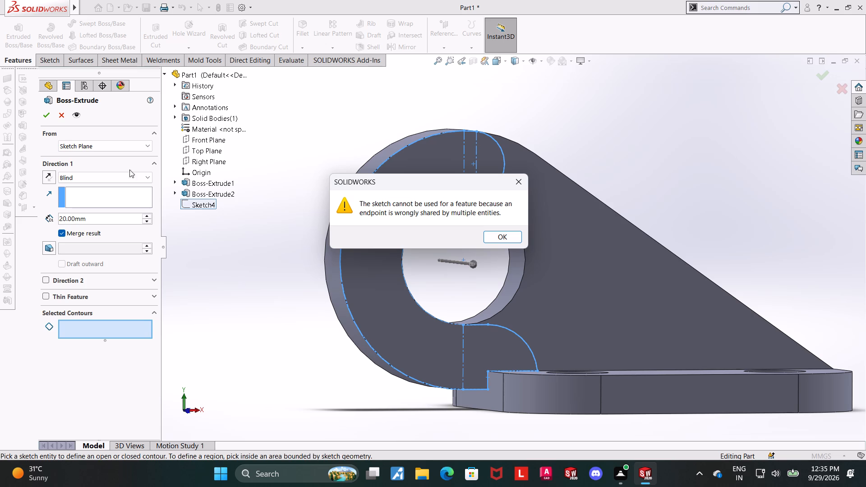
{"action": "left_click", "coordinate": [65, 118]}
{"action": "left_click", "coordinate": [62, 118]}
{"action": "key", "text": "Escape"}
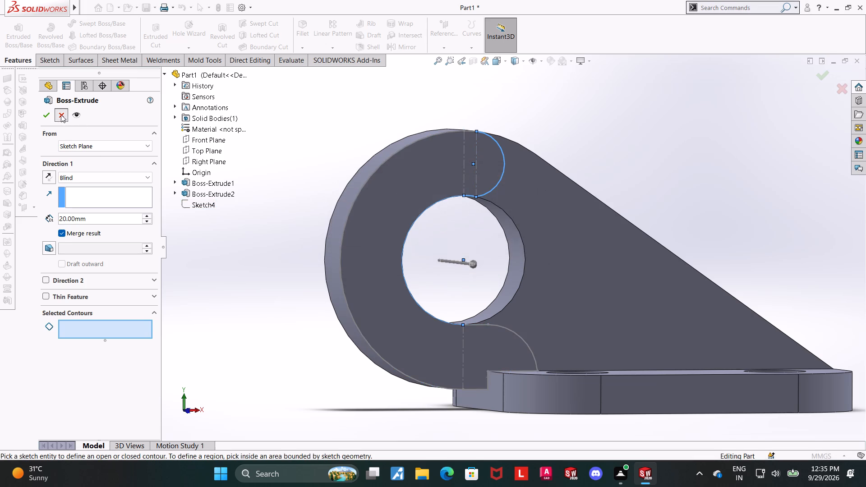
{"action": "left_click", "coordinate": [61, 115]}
Delete the faulty profile sketch, Sketch4, from the part.
{"action": "right_click", "coordinate": [76, 261]}
{"action": "left_click", "coordinate": [113, 323]}
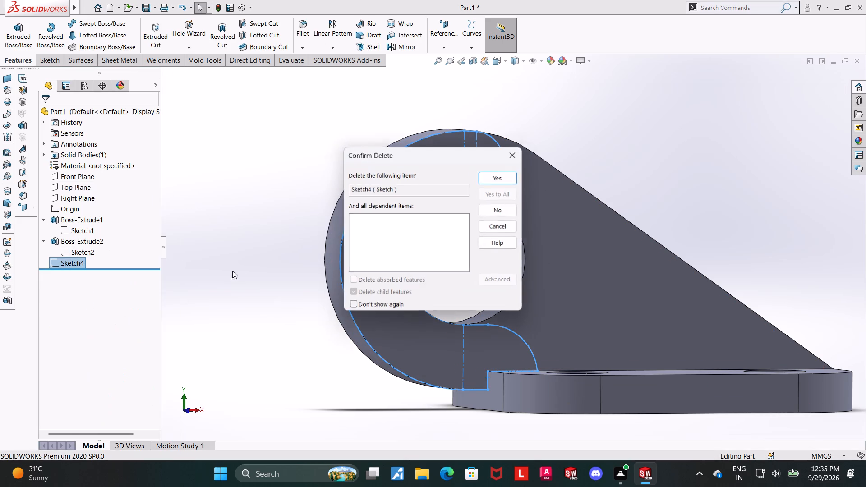
{"action": "left_click", "coordinate": [504, 174]}
Start a new sketch on the planar ring and web face, viewed normal to the sketch plane.
{"action": "left_click", "coordinate": [562, 222]}
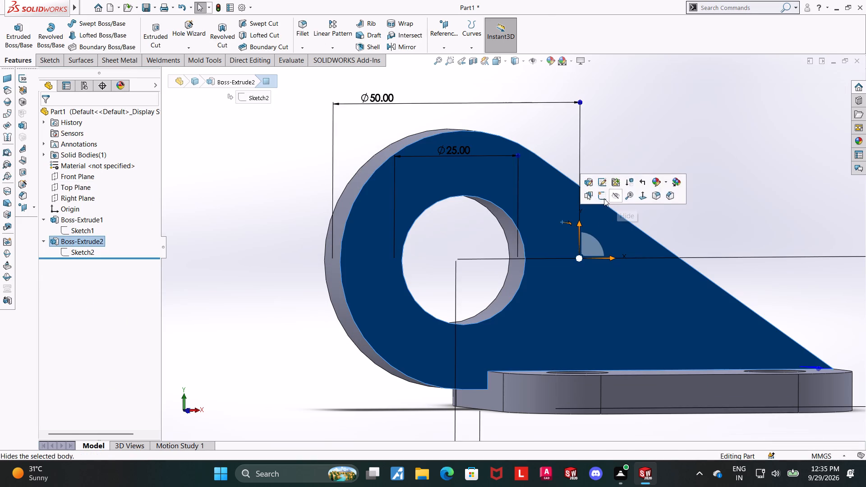
{"action": "left_click", "coordinate": [603, 198]}
{"action": "left_click", "coordinate": [76, 263]}
{"action": "left_click", "coordinate": [97, 246]}
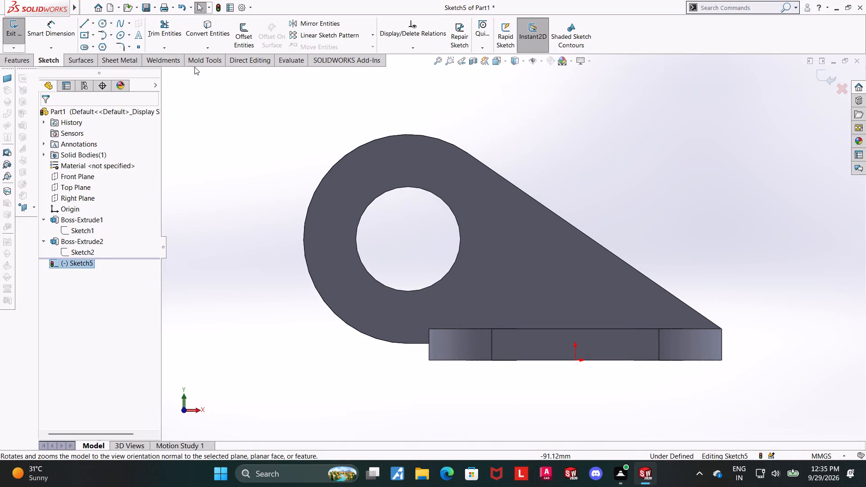
Convert the bore edge, ring's outer arc, short bottom edge and adjoining vertical base-plate edge into sketch entities.
{"action": "left_click", "coordinate": [200, 33]}
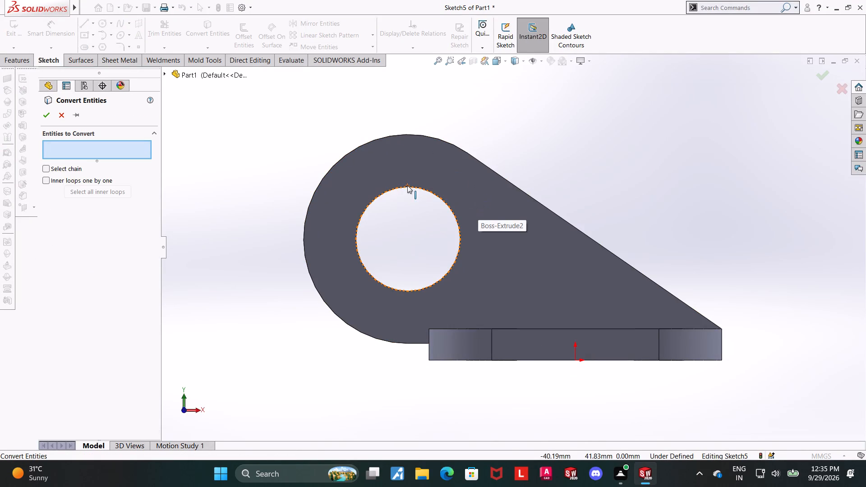
{"action": "left_click", "coordinate": [407, 185]}
{"action": "left_click", "coordinate": [406, 135]}
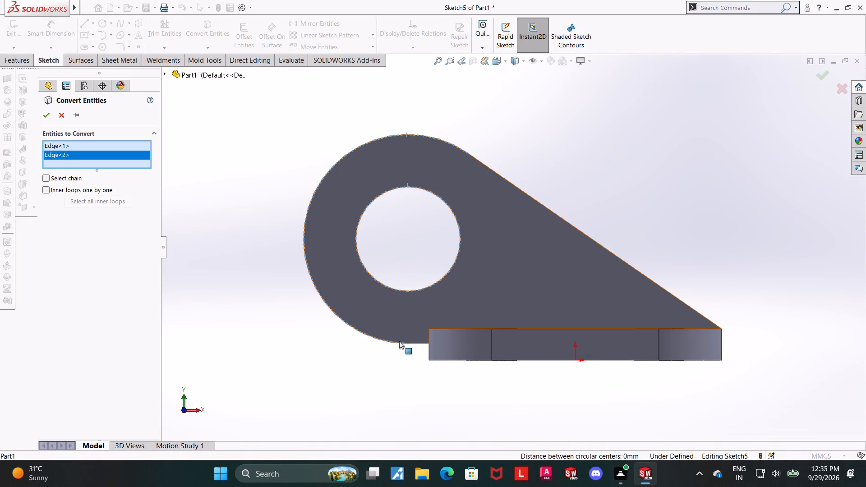
{"action": "left_click", "coordinate": [415, 344]}
{"action": "scroll", "coordinate": [426, 339], "scroll_direction": "down", "scroll_amount": 6}
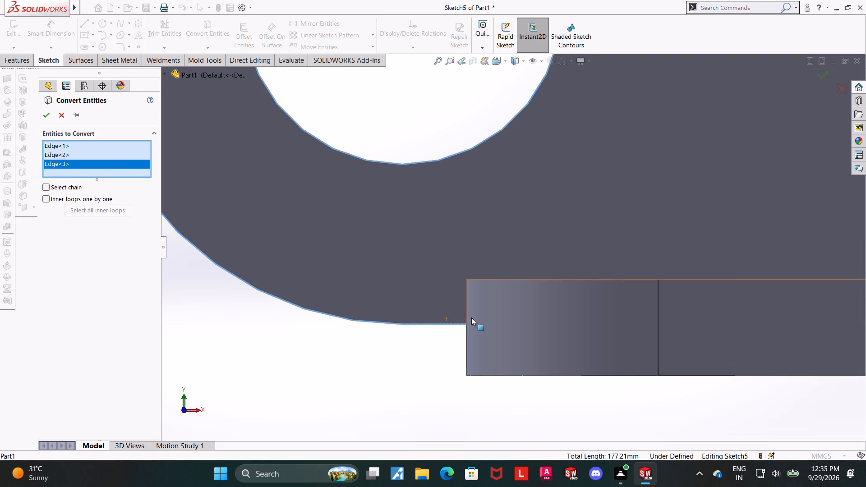
{"action": "left_click", "coordinate": [465, 299]}
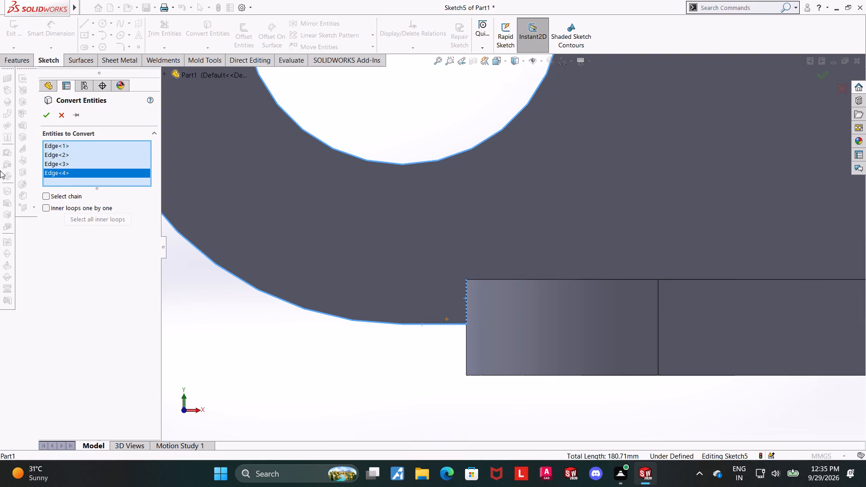
{"action": "left_click", "coordinate": [42, 114]}
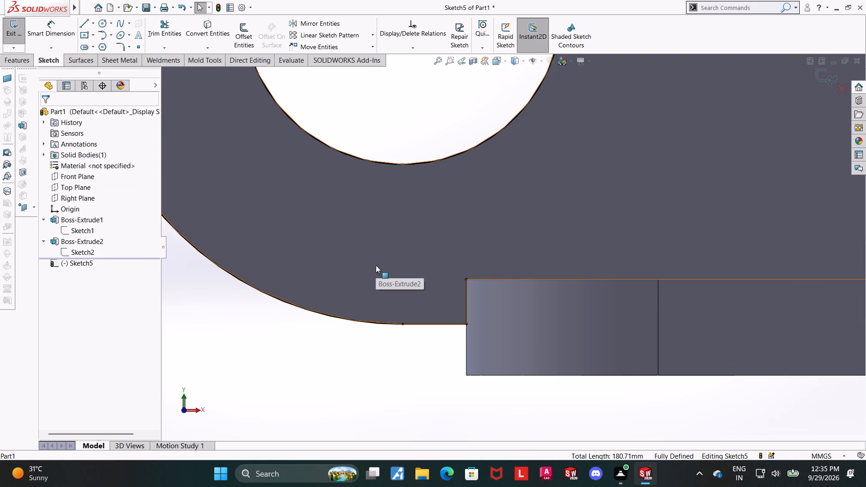
Sketch a vertical construction line about 50 mm long from the ring's top through the bore centre to its lowest point.
{"action": "scroll", "coordinate": [457, 262], "scroll_direction": "up", "scroll_amount": 5}
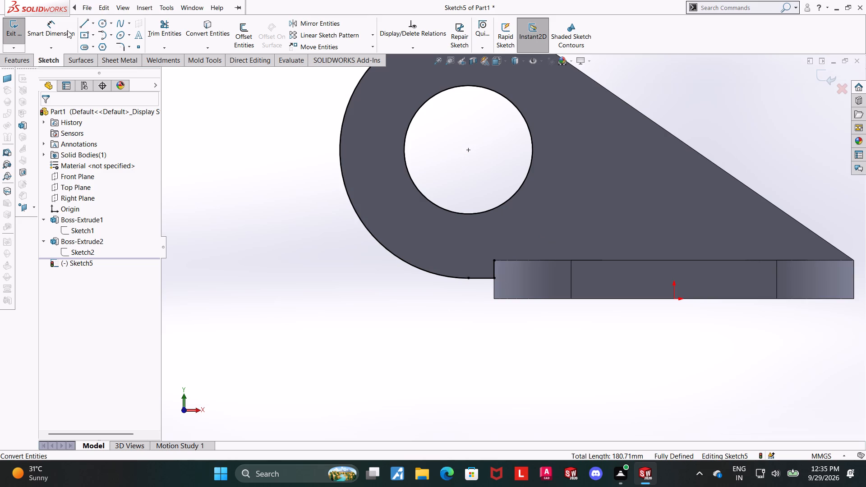
{"action": "left_click", "coordinate": [96, 24]}
{"action": "left_click", "coordinate": [97, 46]}
{"action": "scroll", "coordinate": [374, 101], "scroll_direction": "up", "scroll_amount": 2}
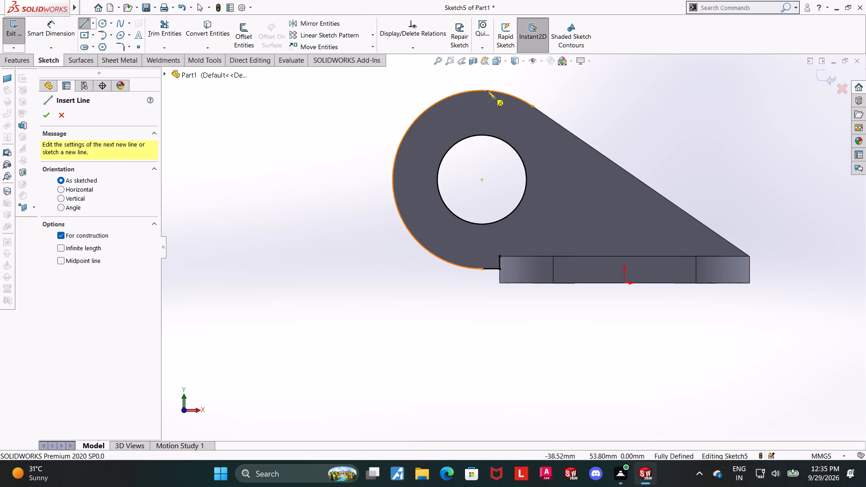
{"action": "left_click", "coordinate": [484, 91]}
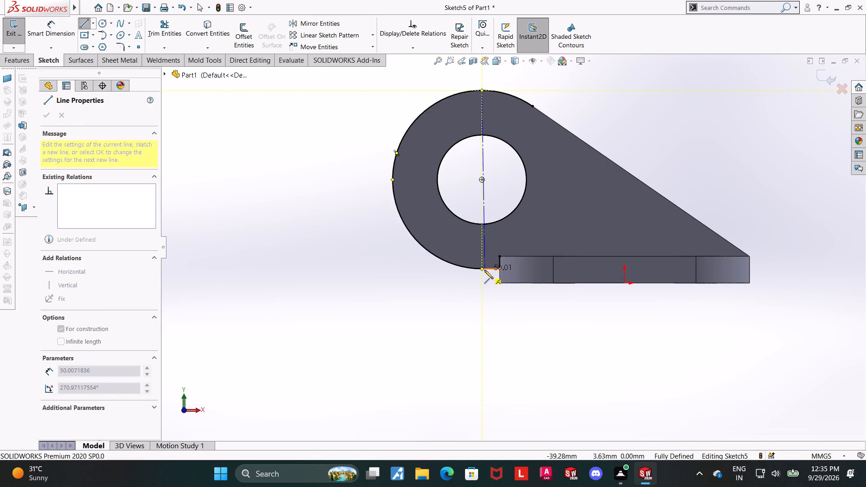
{"action": "left_click", "coordinate": [481, 271]}
{"action": "key", "text": "Escape"}
{"action": "key", "text": "Escape"}
Sketch a 5 mm horizontal line from the bore's lowest point, ending directly above the base plate's upper corner.
{"action": "scroll", "coordinate": [551, 161], "scroll_direction": "down", "scroll_amount": 2}
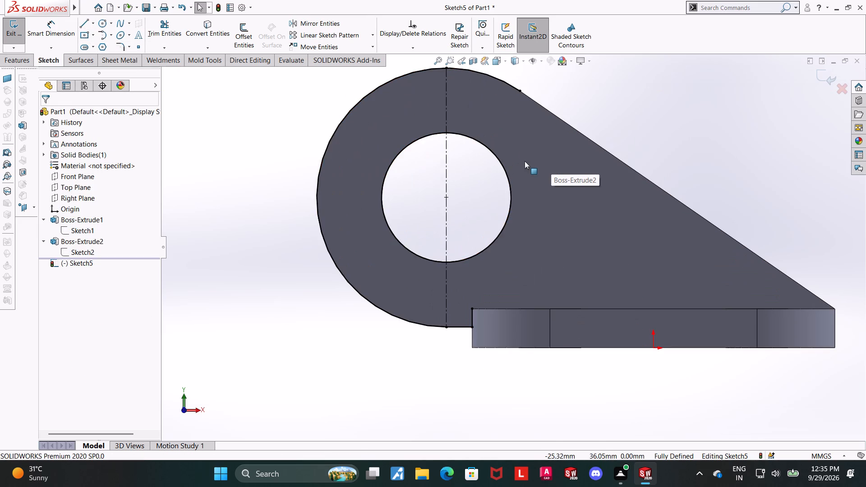
{"action": "scroll", "coordinate": [525, 161], "scroll_direction": "down", "scroll_amount": 2}
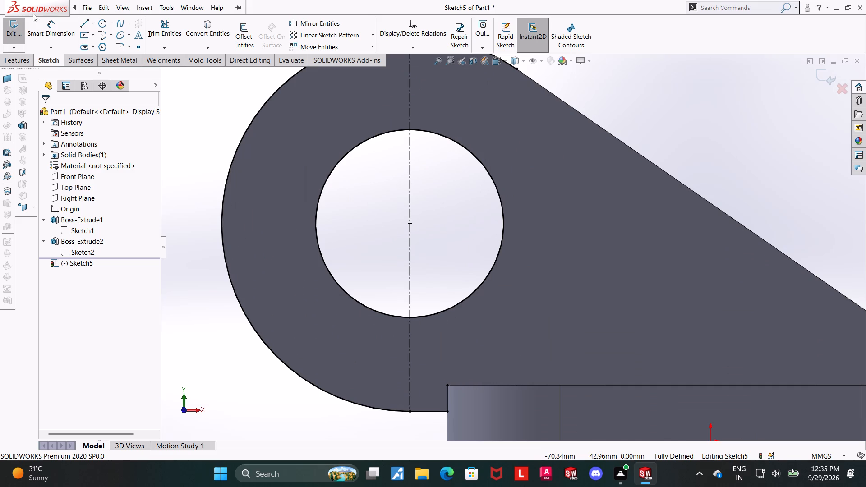
{"action": "left_click", "coordinate": [84, 23]}
{"action": "scroll", "coordinate": [419, 326], "scroll_direction": "down", "scroll_amount": 3}
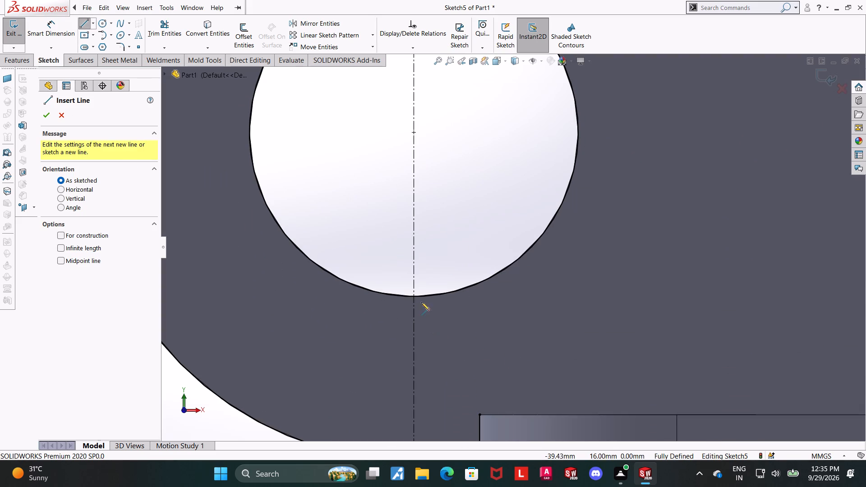
{"action": "left_click", "coordinate": [414, 297]}
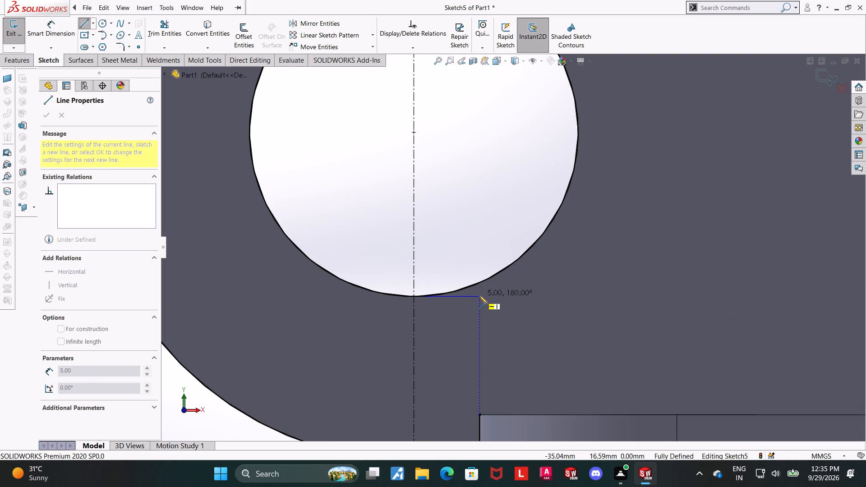
{"action": "left_click", "coordinate": [479, 295]}
{"action": "key", "text": "Escape"}
{"action": "key", "text": "Escape"}
Apply a vertical relation between the short line's free end and the base plate's upper corner point.
{"action": "left_click", "coordinate": [479, 412]}
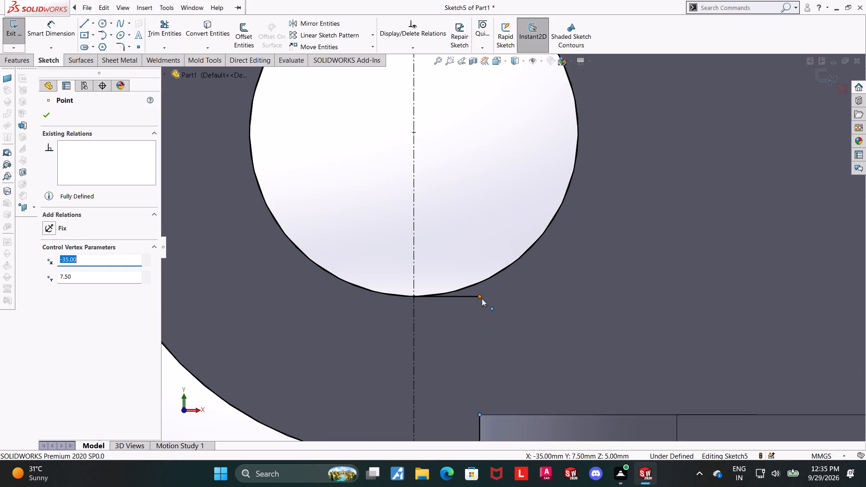
{"action": "left_click", "coordinate": [482, 299], "text": "ctrl"}
{"action": "left_click", "coordinate": [50, 285]}
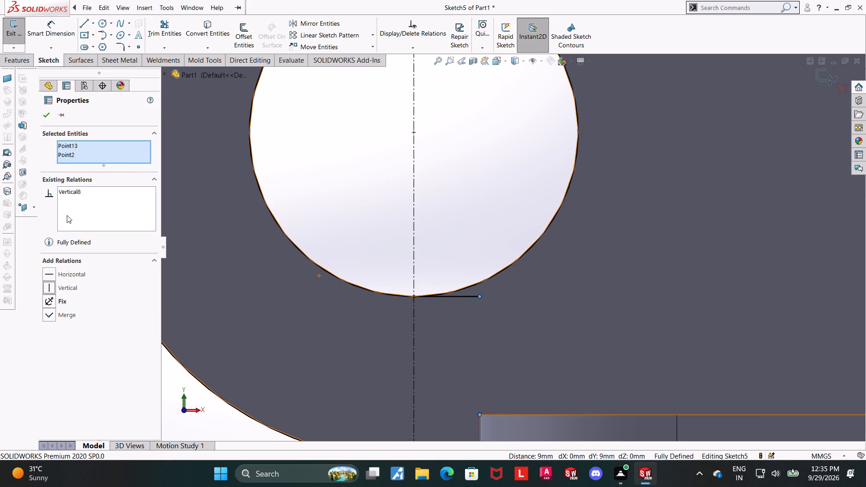
{"action": "key", "text": "Escape"}
{"action": "scroll", "coordinate": [499, 365], "scroll_direction": "up", "scroll_amount": 2}
{"action": "left_click", "coordinate": [480, 281]}
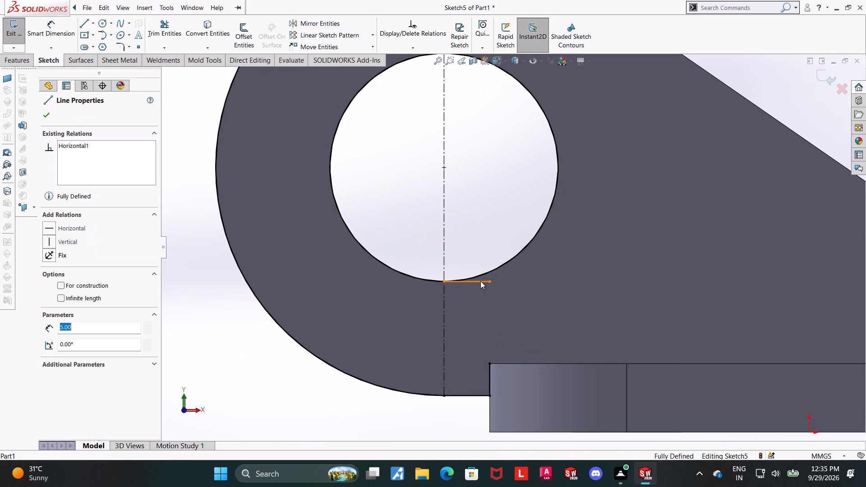
{"action": "key", "text": "Escape"}
{"action": "key", "text": "Escape"}
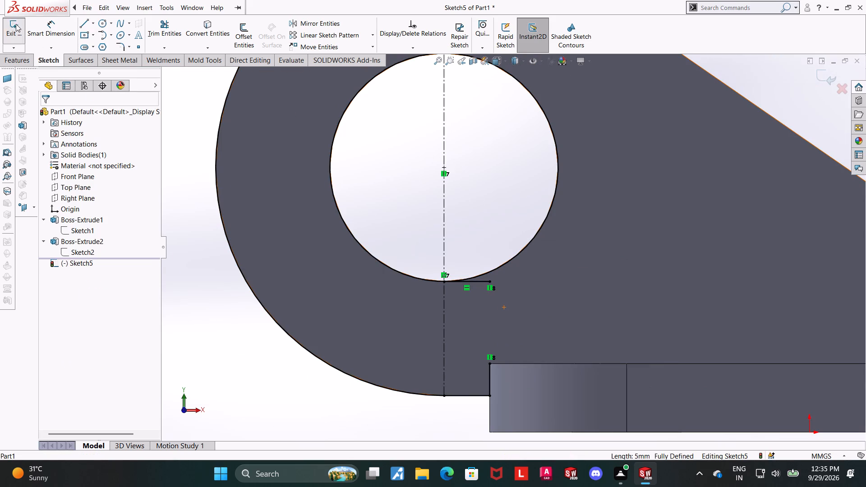
Sketch a circle about 16 mm in diameter through the short line's free end, crossing the base plate's top edge.
{"action": "left_click", "coordinate": [105, 23]}
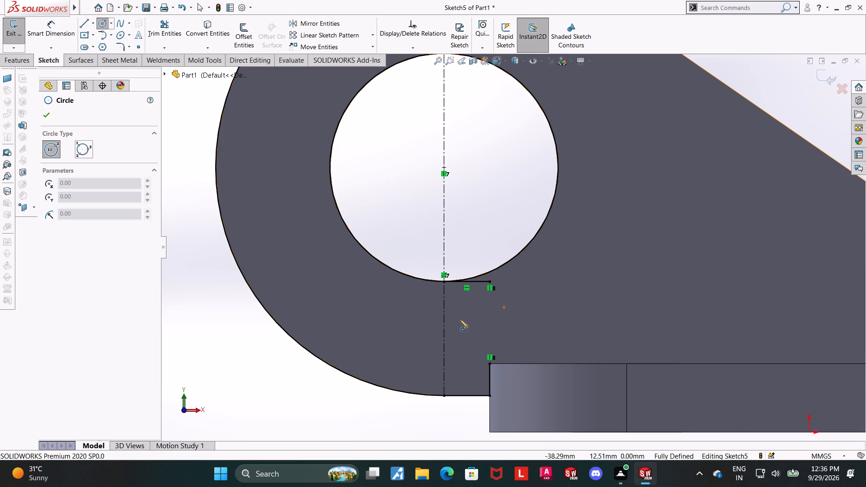
{"action": "left_click", "coordinate": [461, 326]}
{"action": "left_click", "coordinate": [492, 283]}
{"action": "key", "text": "Escape"}
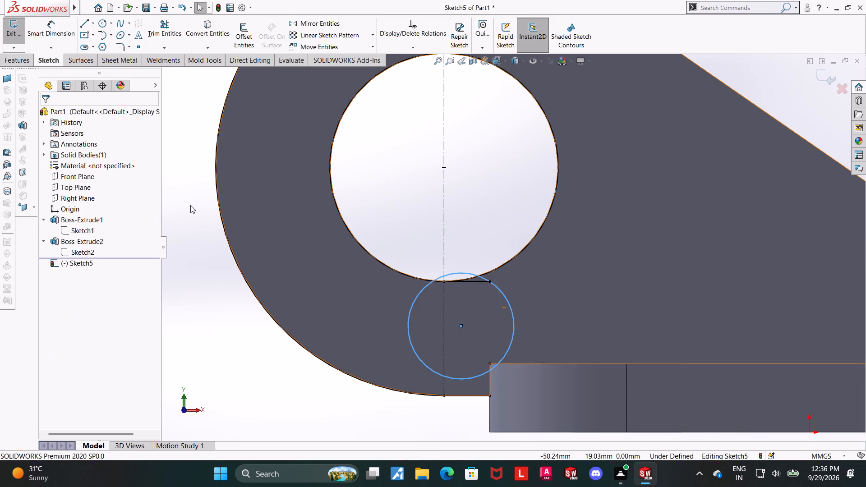
{"action": "key", "text": "Escape"}
{"action": "left_click", "coordinate": [37, 39]}
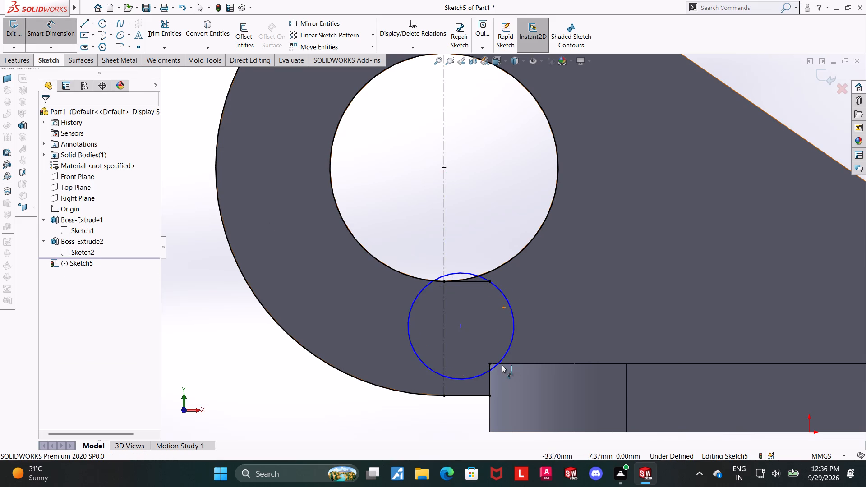
{"action": "scroll", "coordinate": [494, 370], "scroll_direction": "down", "scroll_amount": 3}
{"action": "key", "text": "Escape"}
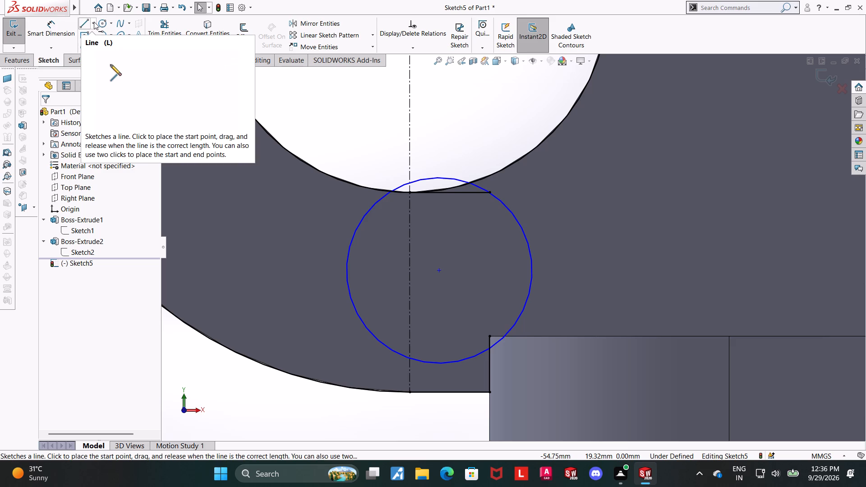
{"action": "key", "text": "Escape"}
{"action": "left_click_drag", "start_coordinate": [498, 343], "coordinate": [516, 376]}
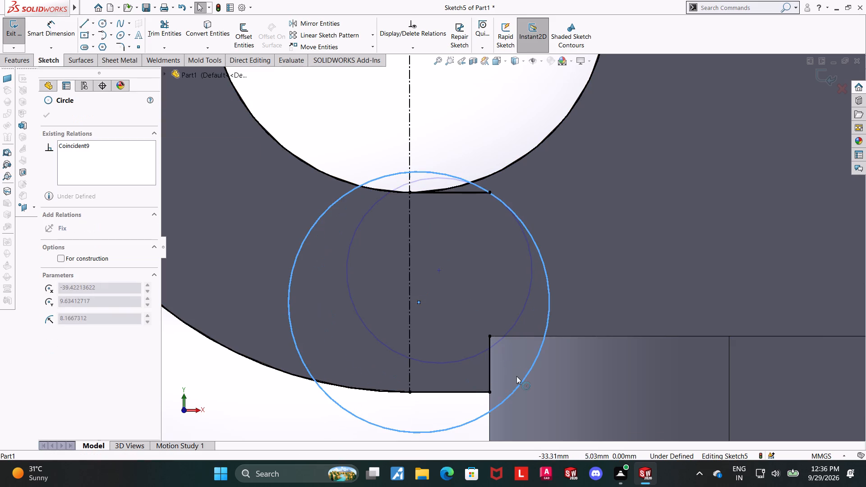
{"action": "left_click_drag", "start_coordinate": [516, 376], "coordinate": [517, 374]}
{"action": "key", "text": "Escape"}
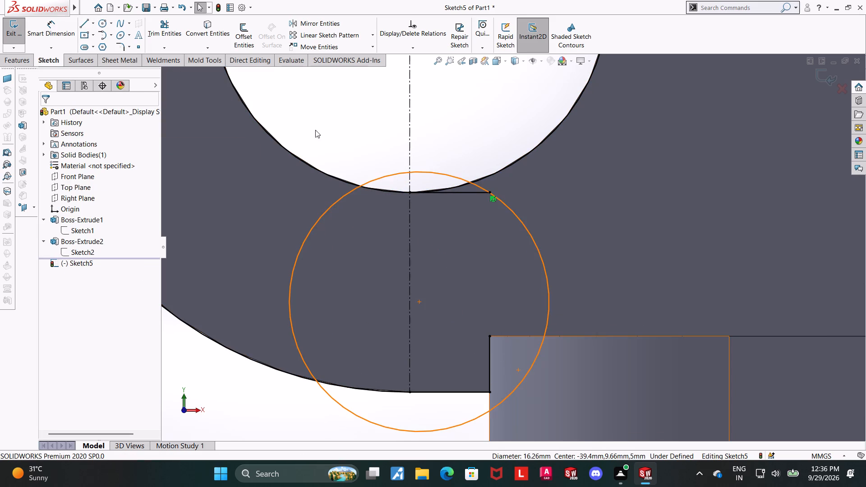
Sketch a horizontal line about 3.4 mm long along the base plate's top edge, from its corner to the circle.
{"action": "left_click", "coordinate": [82, 20]}
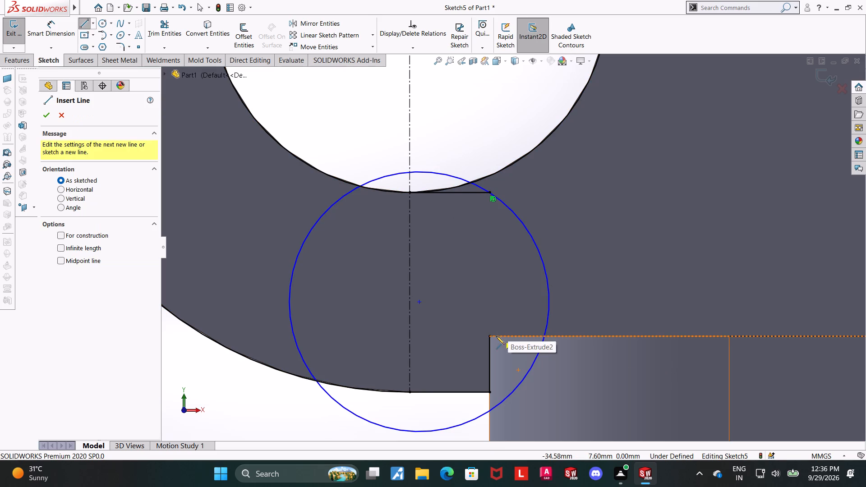
{"action": "left_click", "coordinate": [490, 336]}
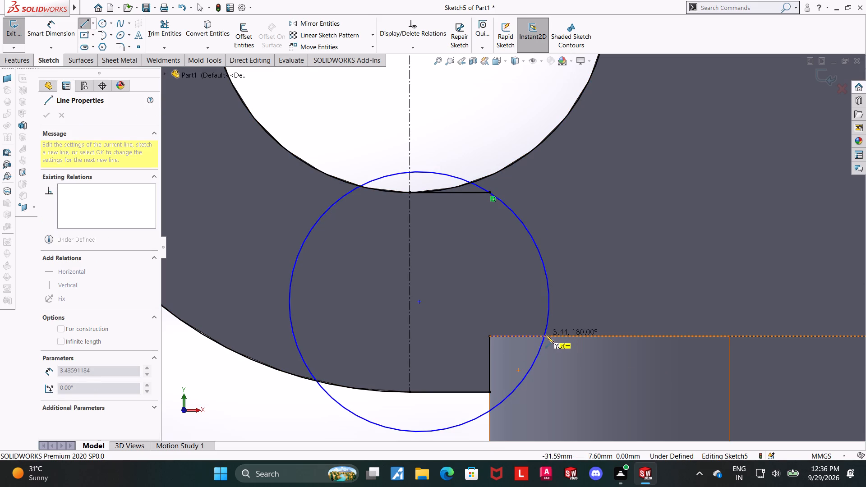
{"action": "left_click", "coordinate": [545, 335]}
{"action": "key", "text": "Escape"}
{"action": "key", "text": "Escape"}
{"action": "scroll", "coordinate": [567, 331], "scroll_direction": "down", "scroll_amount": 2}
{"action": "key", "text": "Escape"}
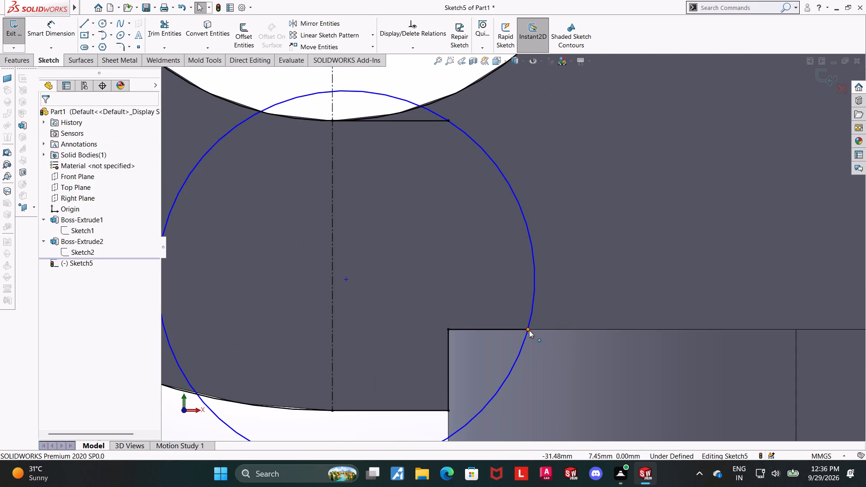
Apply a coincident relation between the circle and the end of the line on the base plate's top edge.
{"action": "left_click", "coordinate": [529, 330]}
{"action": "left_click", "coordinate": [530, 317], "text": "ctrl"}
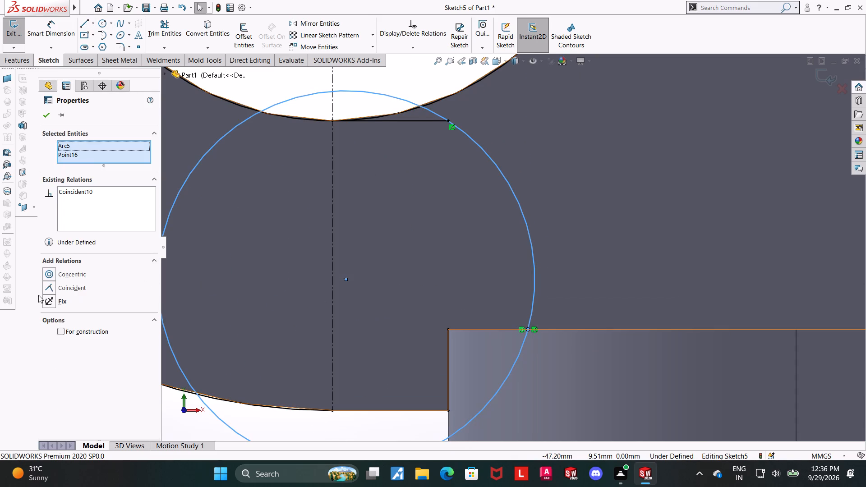
{"action": "left_click", "coordinate": [47, 286]}
{"action": "left_click", "coordinate": [41, 118]}
{"action": "key", "text": "Escape"}
{"action": "key", "text": "Escape"}
{"action": "key", "text": "Escape"}
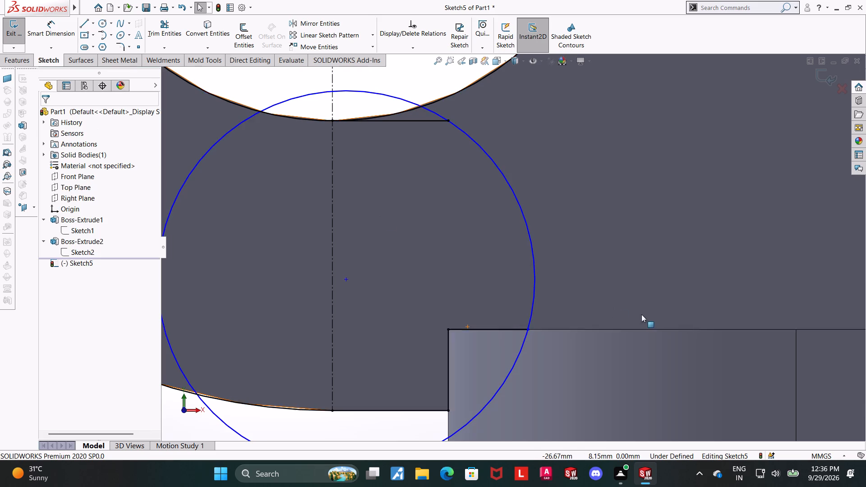
Trim away the circle's portion inside the ring and its lower portion up to the base-plate line.
{"action": "scroll", "coordinate": [642, 328], "scroll_direction": "up", "scroll_amount": 7}
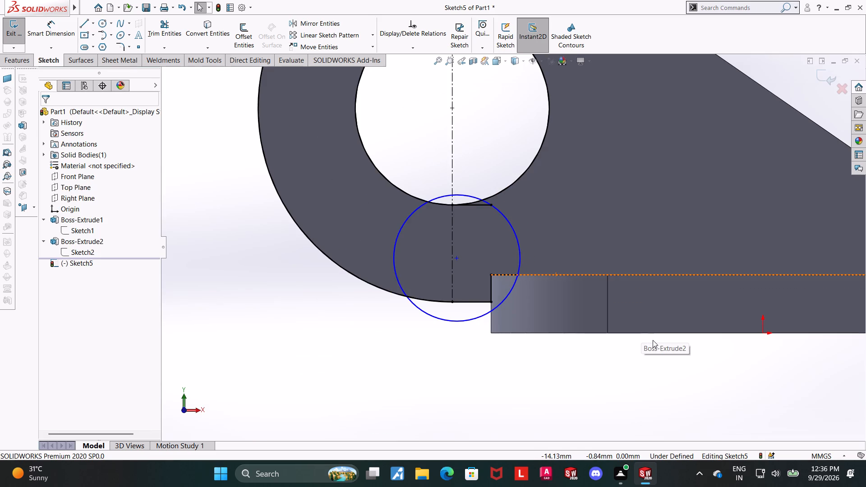
{"action": "key", "text": "Escape"}
{"action": "key", "text": "Escape"}
{"action": "scroll", "coordinate": [653, 340], "scroll_direction": "up", "scroll_amount": 3}
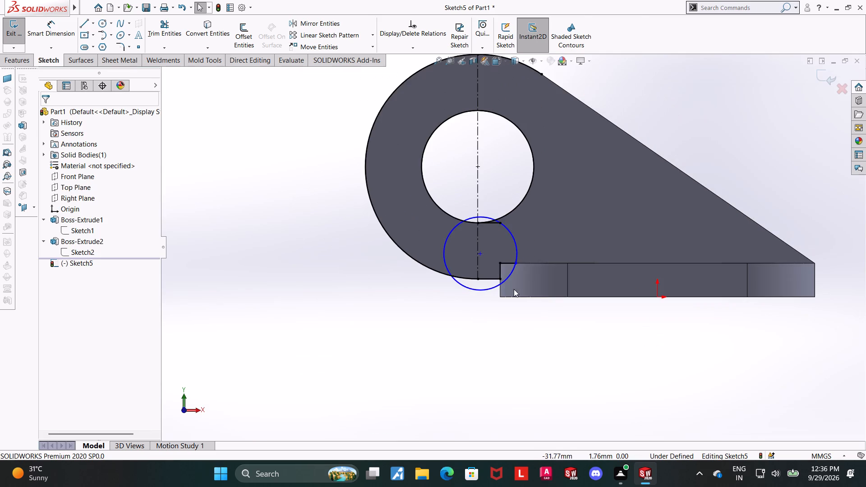
{"action": "scroll", "coordinate": [502, 281], "scroll_direction": "down", "scroll_amount": 3}
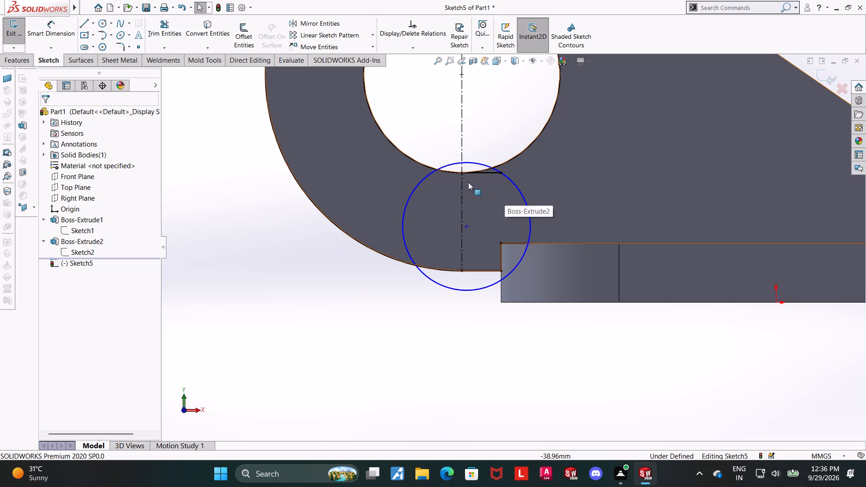
{"action": "scroll", "coordinate": [558, 196], "scroll_direction": "down", "scroll_amount": 2}
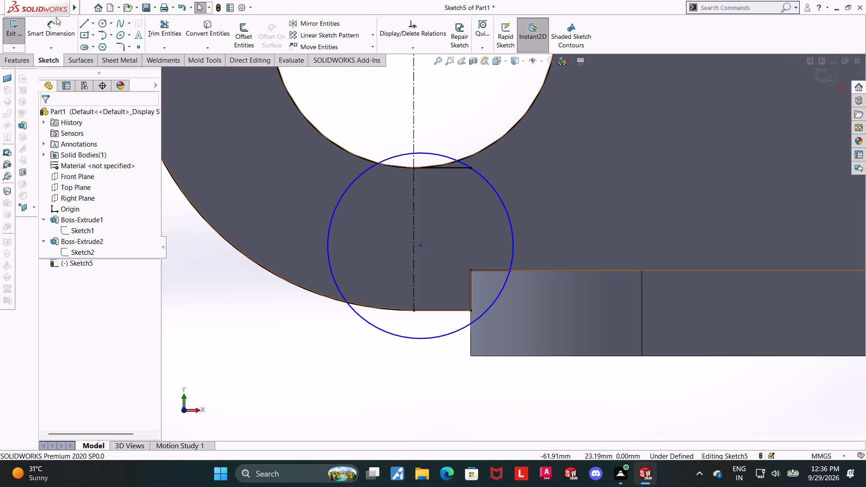
{"action": "left_click", "coordinate": [172, 34]}
{"action": "left_click_drag", "start_coordinate": [362, 243], "coordinate": [312, 161]}
{"action": "scroll", "coordinate": [390, 148], "scroll_direction": "down", "scroll_amount": 1}
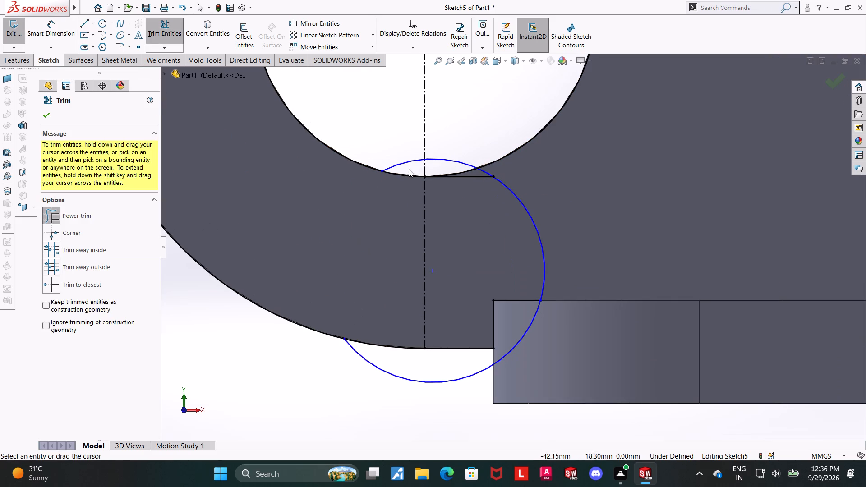
{"action": "left_click_drag", "start_coordinate": [437, 359], "coordinate": [443, 417]}
Trim the circle's upper portion across the bore, leaving only the arc between the short line and the base-plate line.
{"action": "scroll", "coordinate": [457, 205], "scroll_direction": "down", "scroll_amount": 6}
{"action": "left_click_drag", "start_coordinate": [401, 166], "coordinate": [401, 147]}
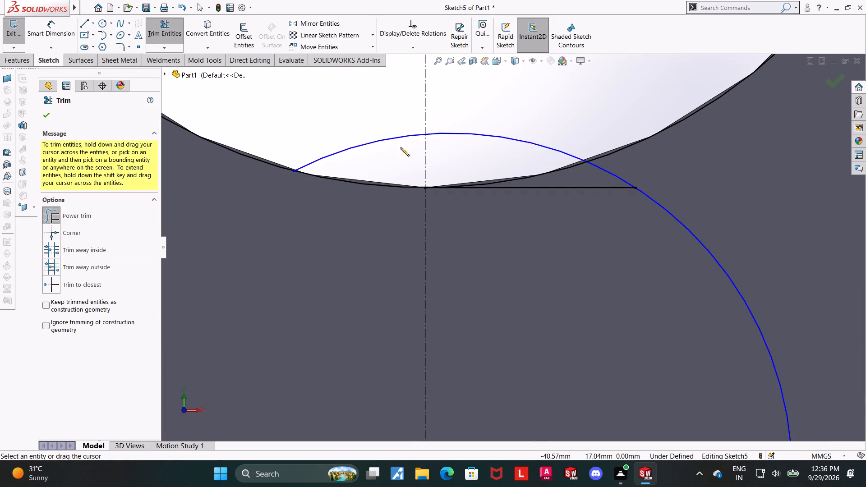
{"action": "left_click_drag", "start_coordinate": [401, 147], "coordinate": [392, 85]}
{"action": "left_click", "coordinate": [489, 148]}
{"action": "left_click_drag", "start_coordinate": [490, 153], "coordinate": [490, 93]}
{"action": "scroll", "coordinate": [544, 236], "scroll_direction": "up", "scroll_amount": 10}
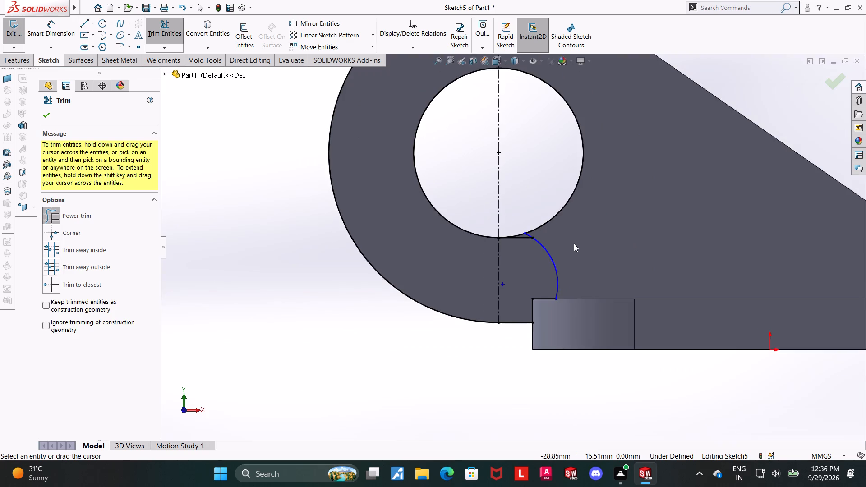
{"action": "scroll", "coordinate": [574, 243], "scroll_direction": "down", "scroll_amount": 10}
{"action": "scroll", "coordinate": [411, 213], "scroll_direction": "up", "scroll_amount": 5}
{"action": "scroll", "coordinate": [415, 218], "scroll_direction": "down", "scroll_amount": 4}
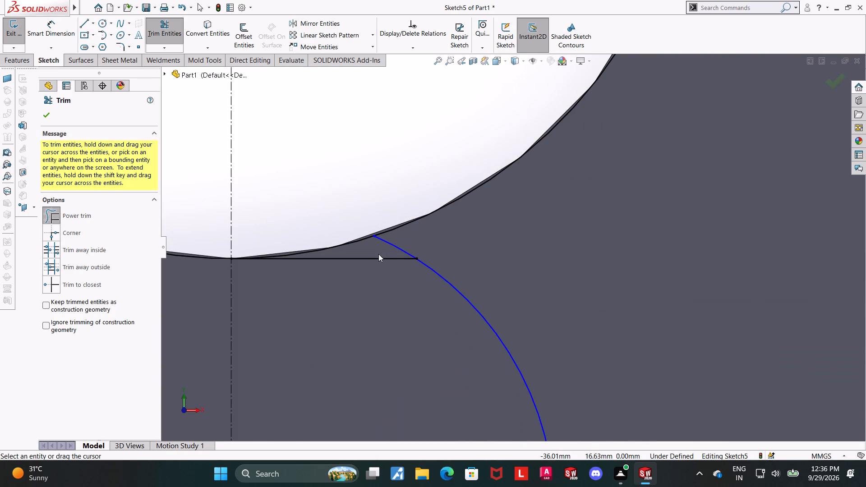
{"action": "left_click_drag", "start_coordinate": [378, 252], "coordinate": [454, 235]}
{"action": "scroll", "coordinate": [447, 245], "scroll_direction": "up", "scroll_amount": 12}
{"action": "scroll", "coordinate": [507, 276], "scroll_direction": "down", "scroll_amount": 4}
{"action": "key", "text": "Escape"}
{"action": "key", "text": "Escape"}
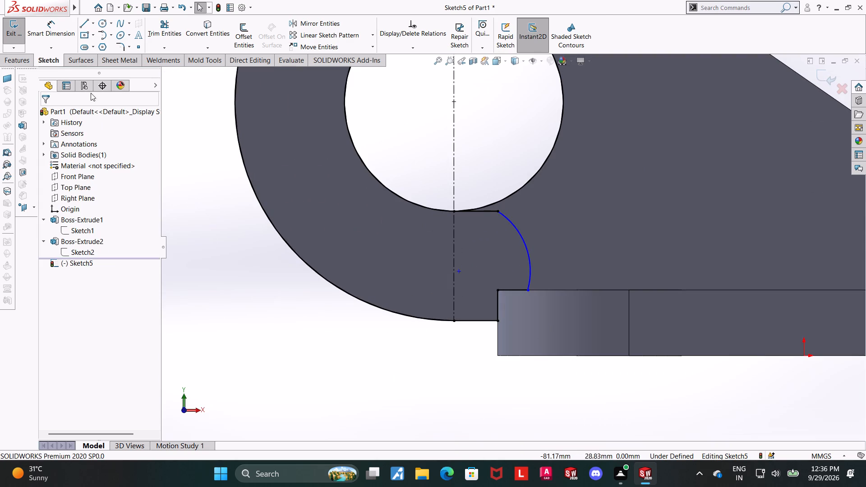
Dimension the arc's centre 6.37 mm above the base plate's bottom edge.
{"action": "left_click_drag", "start_coordinate": [51, 19], "coordinate": [56, 20]}
{"action": "left_click_drag", "start_coordinate": [45, 24], "coordinate": [51, 26]}
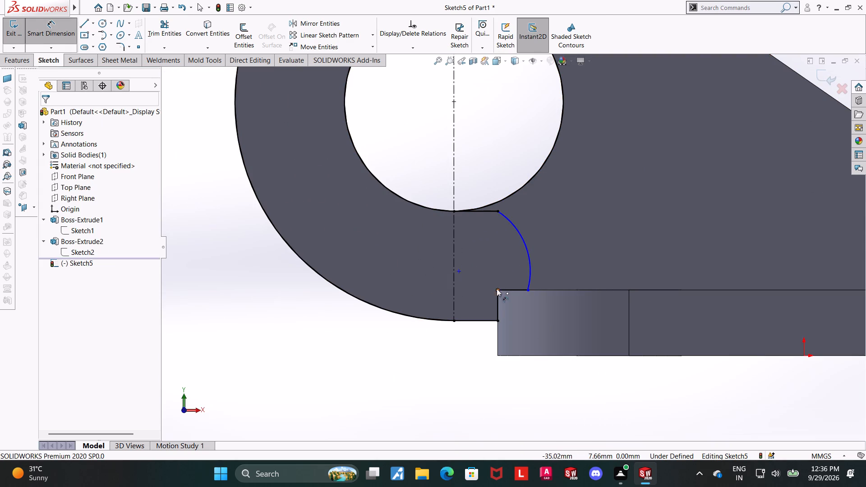
{"action": "left_click", "coordinate": [460, 271]}
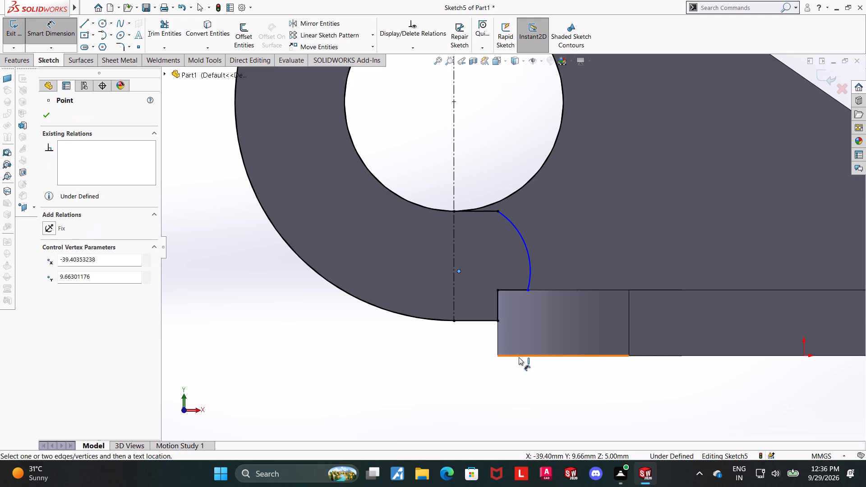
{"action": "left_click", "coordinate": [519, 357]}
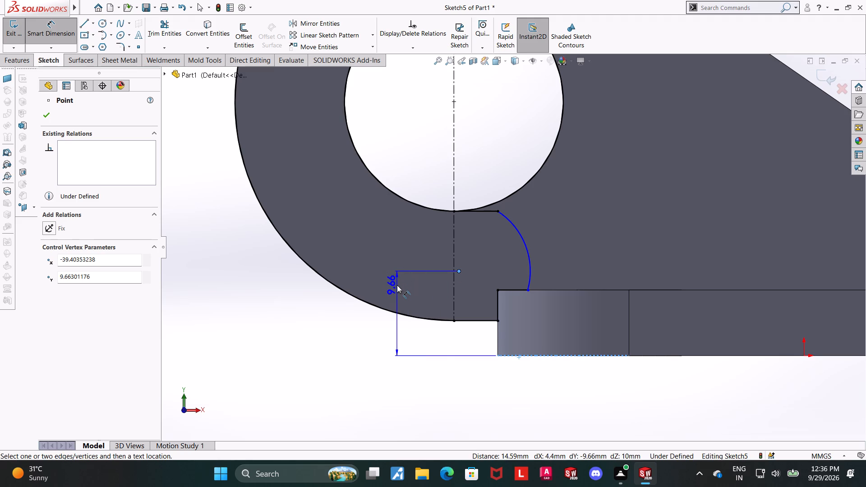
{"action": "left_click", "coordinate": [397, 285]}
{"action": "type", "text": "6.37"}
{"action": "key", "text": "Return"}
{"action": "key", "text": "Escape"}
Dimension the arc joining the short line to the base-plate line with a radius of 10.13 mm.
{"action": "left_click", "coordinate": [32, 26]}
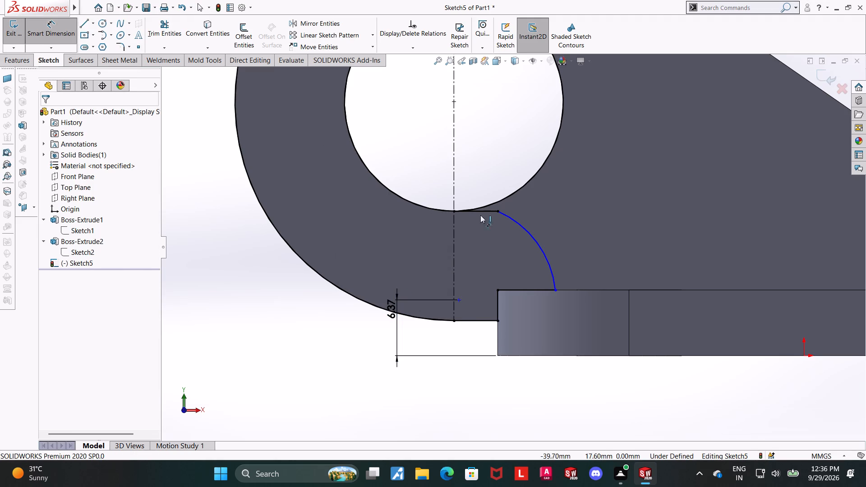
{"action": "left_click", "coordinate": [535, 243]}
{"action": "left_click", "coordinate": [567, 216]}
{"action": "type", "text": "10."}
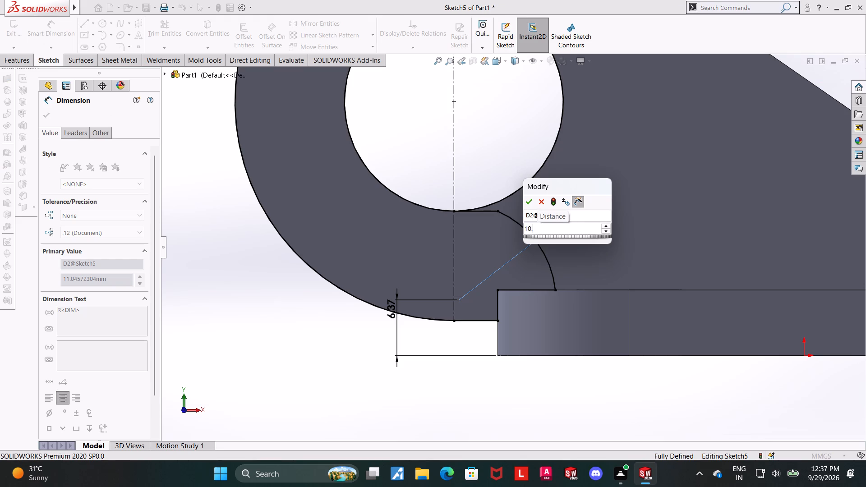
{"action": "type", "text": "13"}
{"action": "key", "text": "Return"}
{"action": "key", "text": "Escape"}
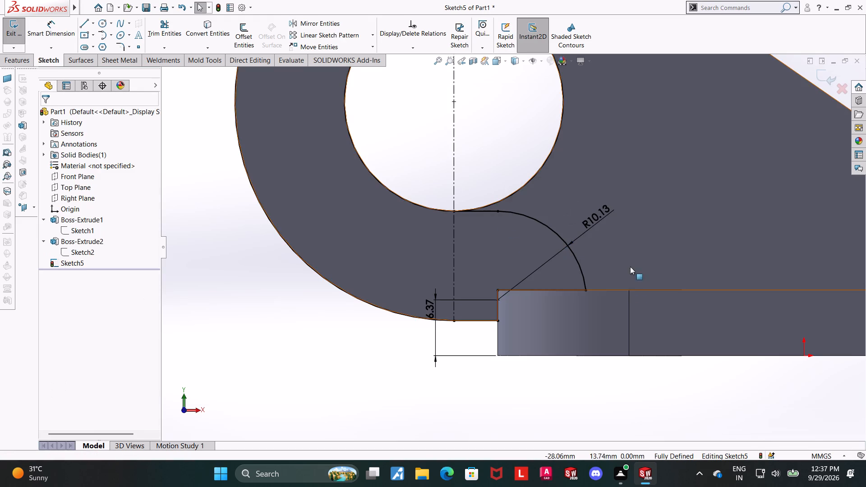
{"action": "scroll", "coordinate": [631, 292], "scroll_direction": "down", "scroll_amount": 4}
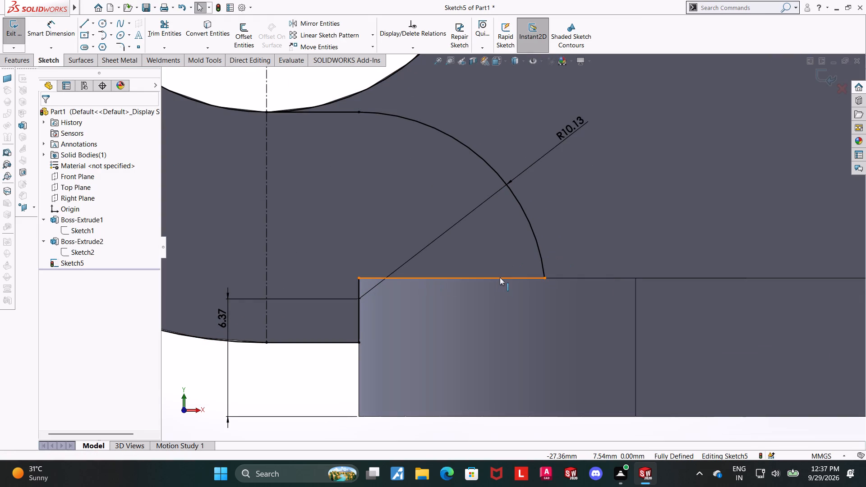
Draw a vertical construction line from the ring's outer edge to the bore, about 4.6 mm toward the web from the vertical centreline.
{"action": "scroll", "coordinate": [575, 299], "scroll_direction": "up", "scroll_amount": 4}
{"action": "left_click", "coordinate": [419, 396]}
{"action": "scroll", "coordinate": [484, 260], "scroll_direction": "up", "scroll_amount": 6}
{"action": "scroll", "coordinate": [535, 159], "scroll_direction": "down", "scroll_amount": 3}
{"action": "scroll", "coordinate": [486, 99], "scroll_direction": "down", "scroll_amount": 3}
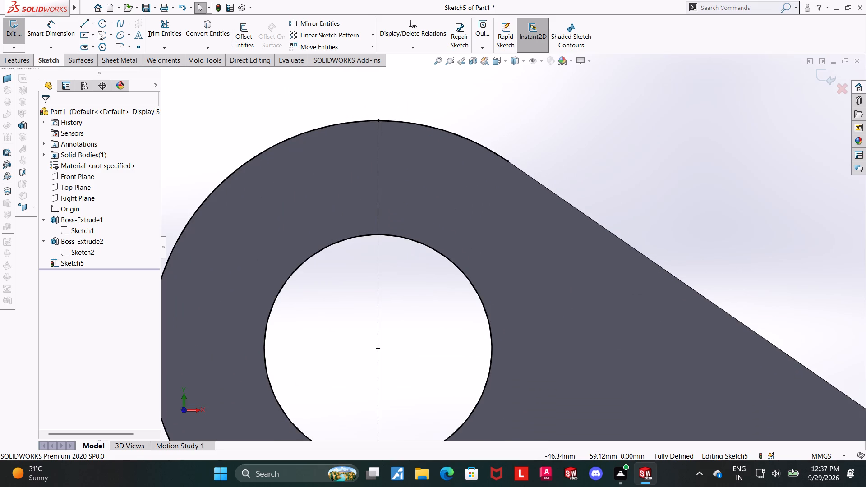
{"action": "left_click", "coordinate": [103, 32]}
{"action": "key", "text": "Escape"}
{"action": "left_click", "coordinate": [95, 23]}
{"action": "left_click", "coordinate": [96, 46]}
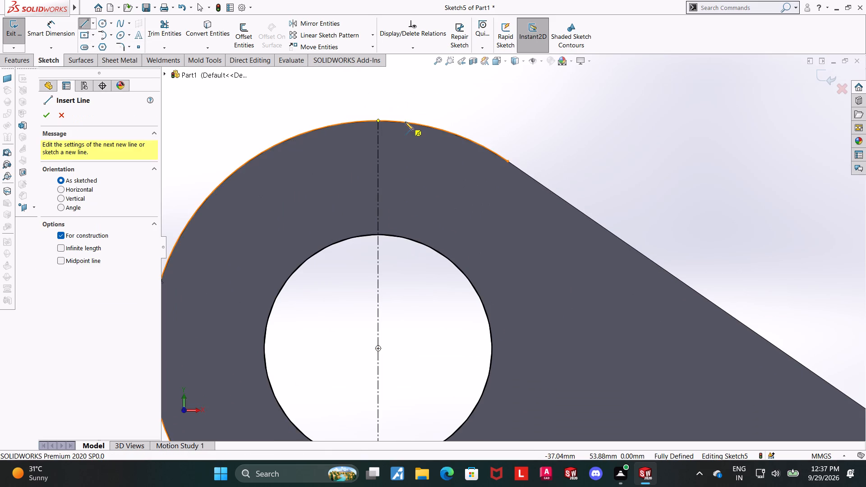
{"action": "left_click", "coordinate": [405, 122]}
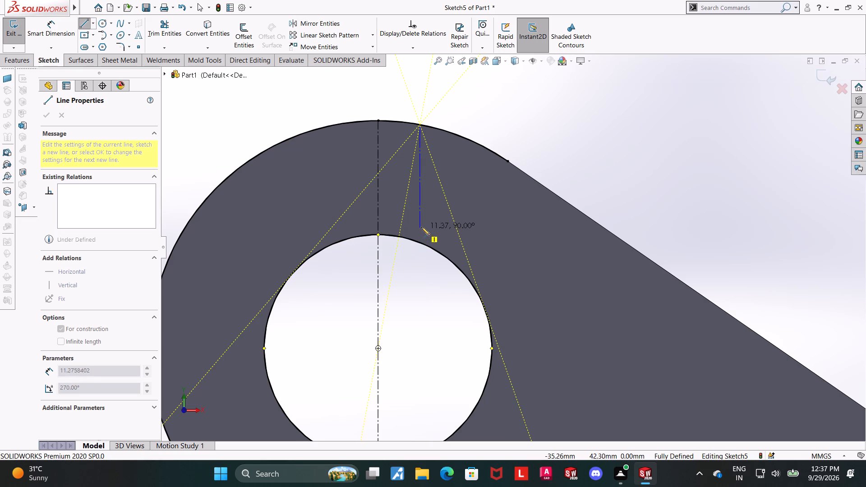
{"action": "left_click", "coordinate": [420, 240]}
{"action": "key", "text": "Escape"}
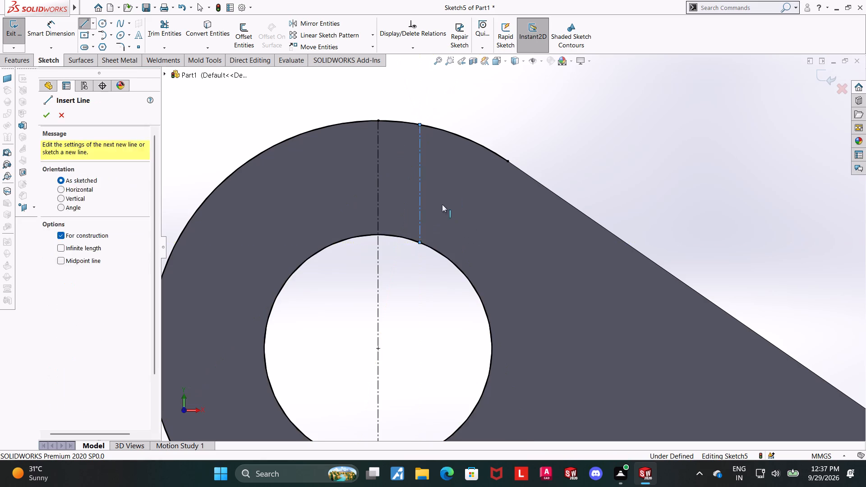
{"action": "key", "text": "Escape"}
{"action": "key", "text": "Escape"}
Dimension the short vertical construction line 2.5 mm from the ring's vertical centreline.
{"action": "scroll", "coordinate": [438, 152], "scroll_direction": "down", "scroll_amount": 1}
{"action": "left_click", "coordinate": [44, 29]}
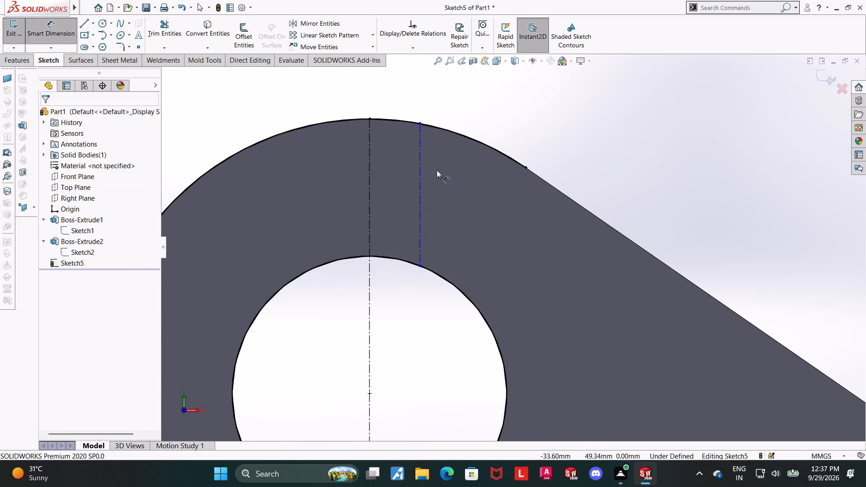
{"action": "left_click", "coordinate": [369, 161]}
{"action": "left_click", "coordinate": [418, 172]}
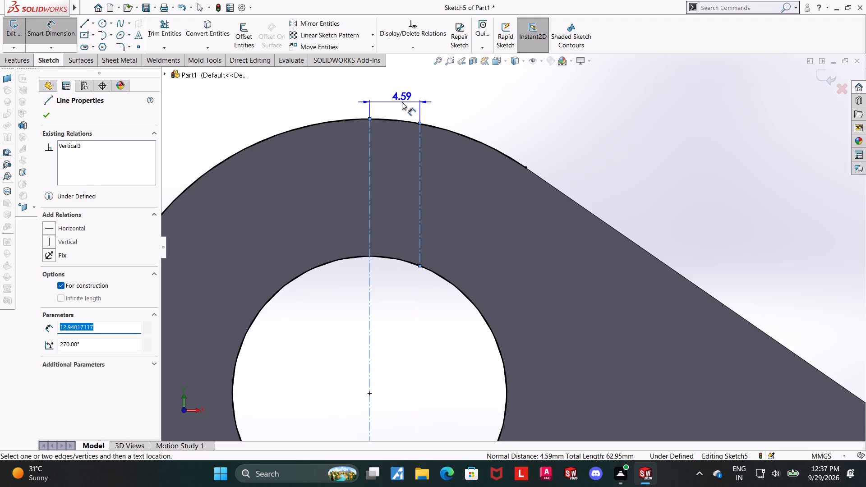
{"action": "left_click", "coordinate": [402, 102]}
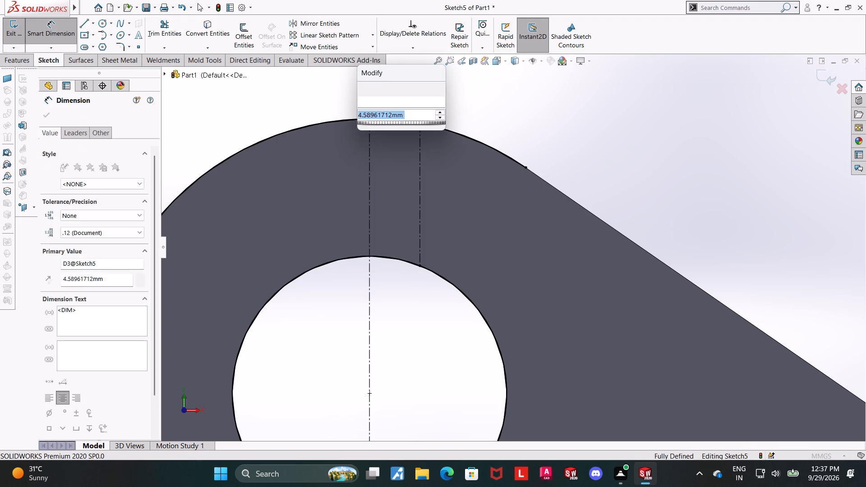
{"action": "type", "text": "2.5"}
{"action": "key", "text": "Return"}
{"action": "key", "text": "Escape"}
{"action": "key", "text": "Escape"}
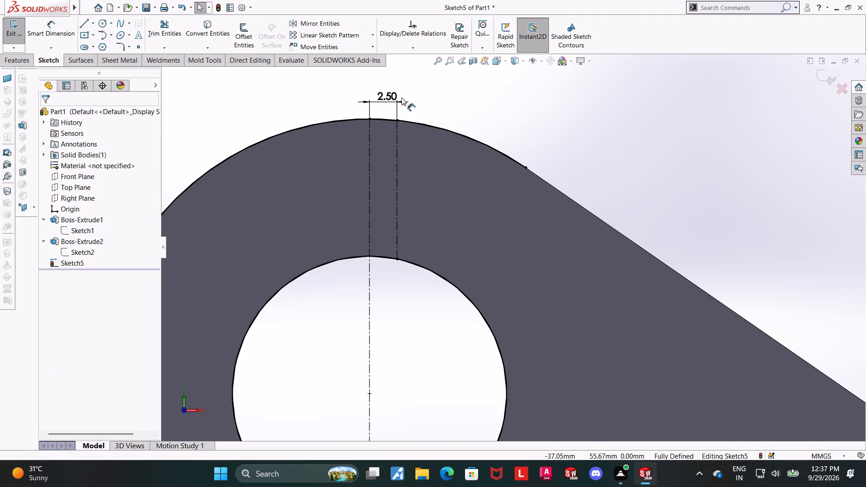
Draw a tangent arc bulging toward the web between the ends of the short construction line, with a radius of about 6.35 mm.
{"action": "left_click", "coordinate": [110, 38]}
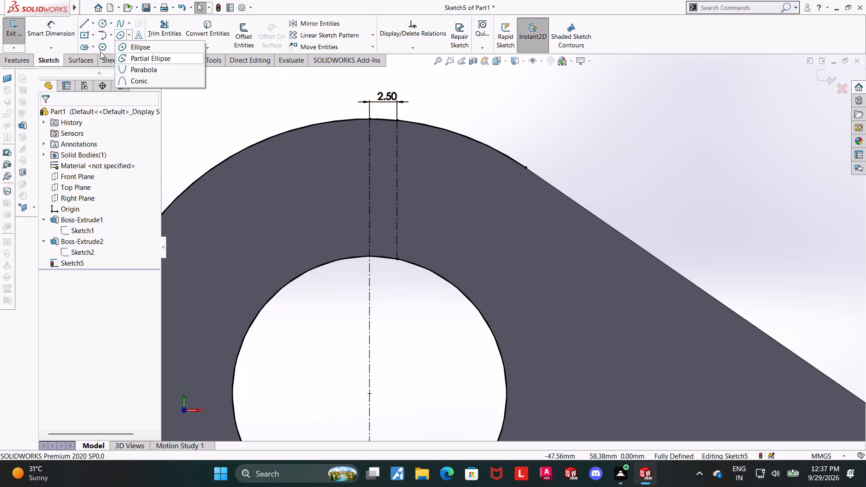
{"action": "left_click", "coordinate": [106, 36]}
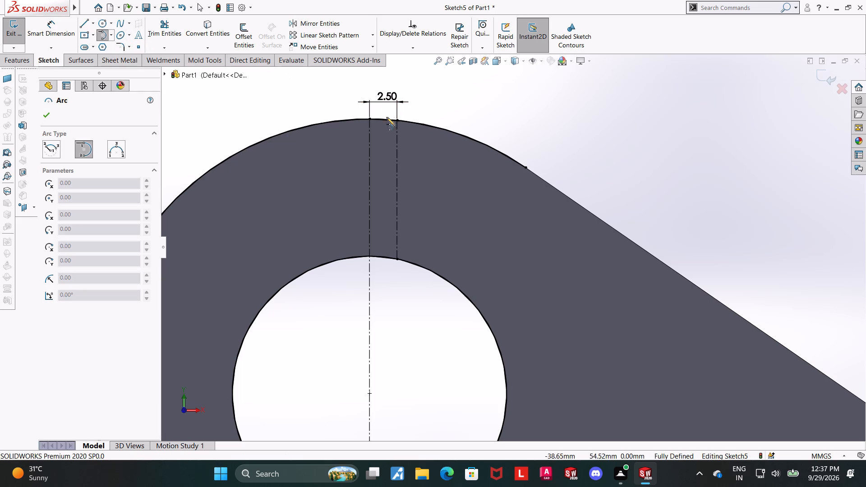
{"action": "left_click", "coordinate": [397, 121]}
{"action": "left_click", "coordinate": [395, 257]}
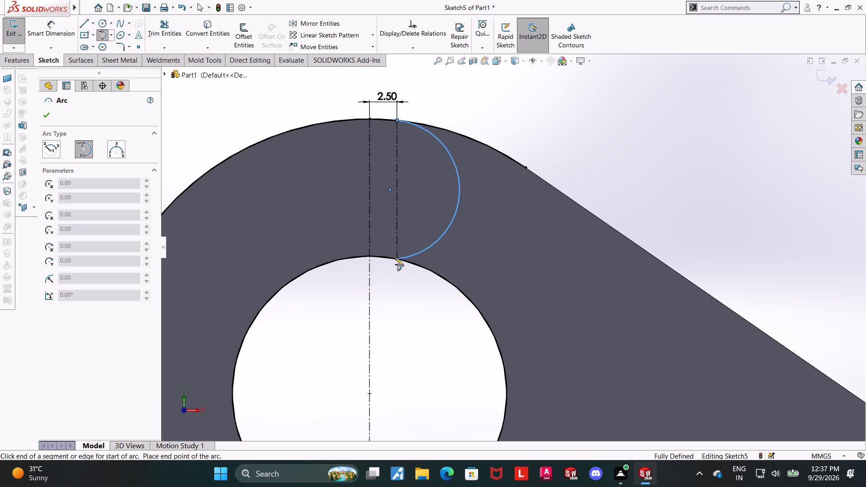
{"action": "key", "text": "Escape"}
{"action": "key", "text": "Escape"}
{"action": "key", "text": "Escape"}
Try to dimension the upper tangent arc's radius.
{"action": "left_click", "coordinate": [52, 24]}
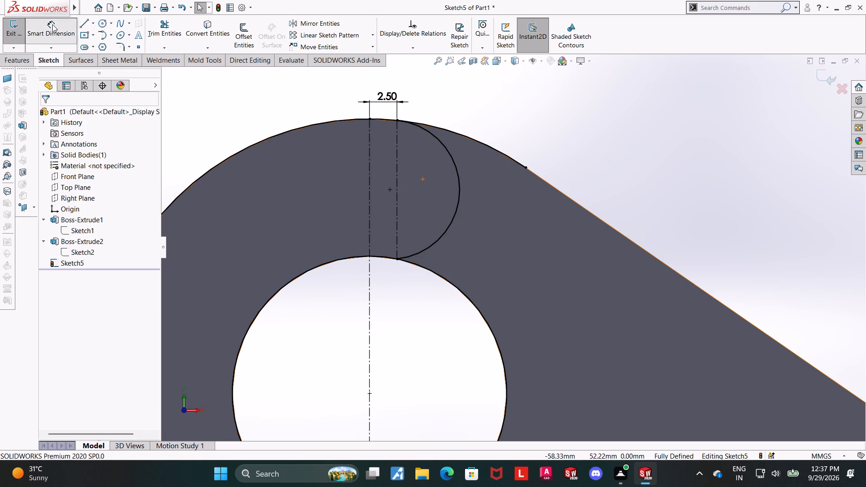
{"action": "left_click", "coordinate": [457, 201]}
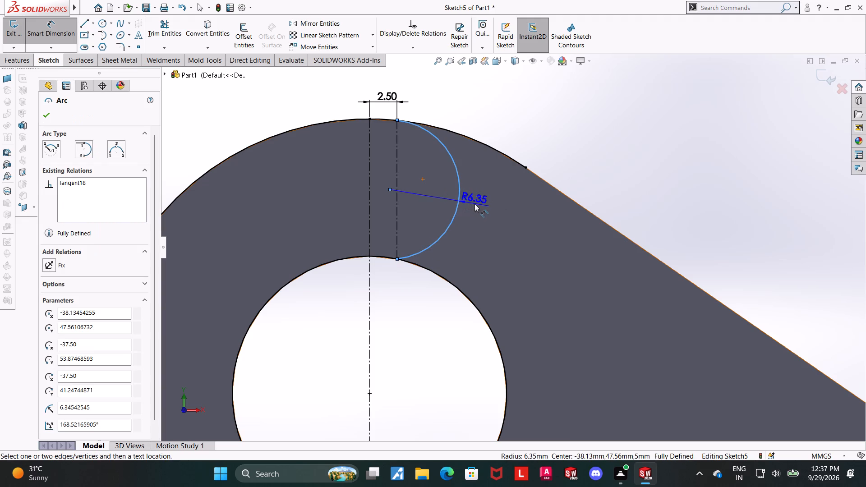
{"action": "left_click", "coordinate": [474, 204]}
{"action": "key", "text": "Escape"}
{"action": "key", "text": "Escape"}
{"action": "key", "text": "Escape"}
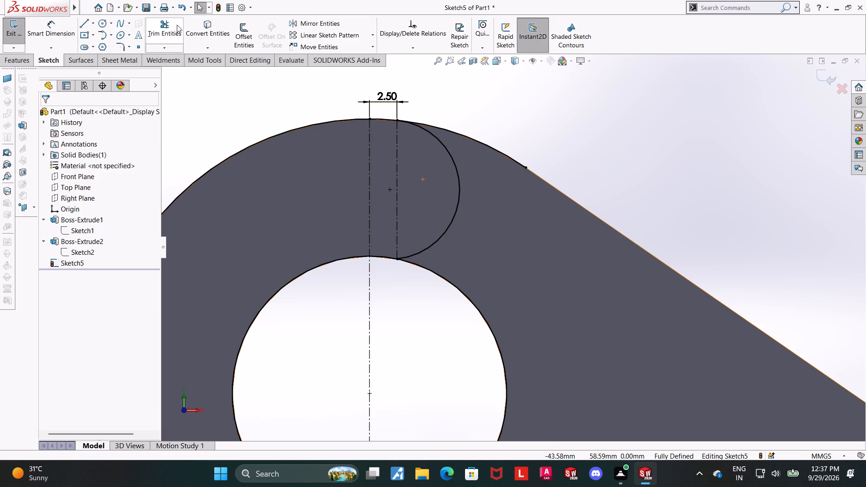
Trim away the outer-circle and bore-circle portions on the web side of the end arcs, and exit the sketch.
{"action": "left_click", "coordinate": [177, 25]}
{"action": "left_click_drag", "start_coordinate": [507, 182], "coordinate": [489, 66]}
{"action": "left_click_drag", "start_coordinate": [513, 244], "coordinate": [402, 386]}
{"action": "scroll", "coordinate": [503, 351], "scroll_direction": "up", "scroll_amount": 6}
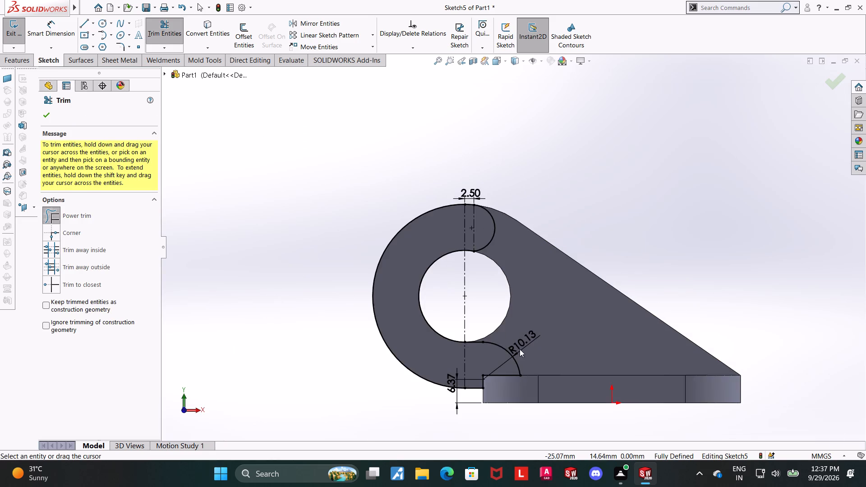
{"action": "scroll", "coordinate": [520, 346], "scroll_direction": "down", "scroll_amount": 3}
{"action": "key", "text": "Escape"}
{"action": "key", "text": "Escape"}
{"action": "key", "text": "Escape"}
{"action": "middle_click_drag", "start_coordinate": [392, 269], "coordinate": [412, 272]}
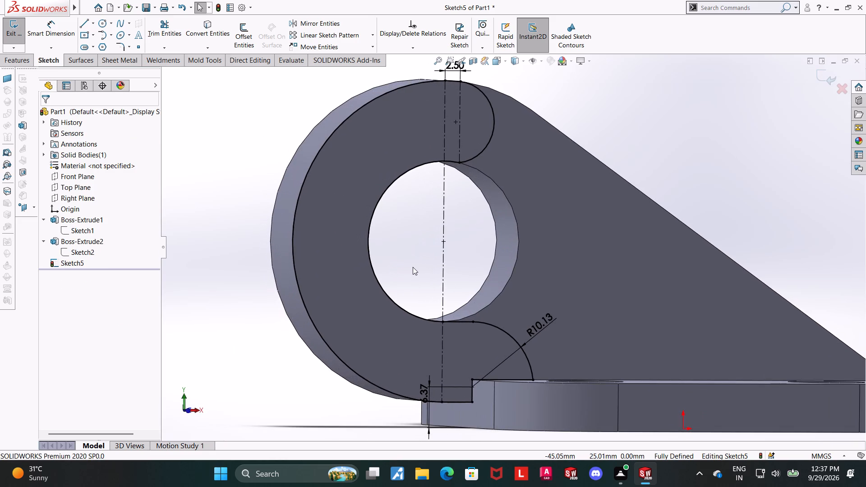
{"action": "scroll", "coordinate": [412, 267], "scroll_direction": "up", "scroll_amount": 4}
{"action": "left_click", "coordinate": [824, 77]}
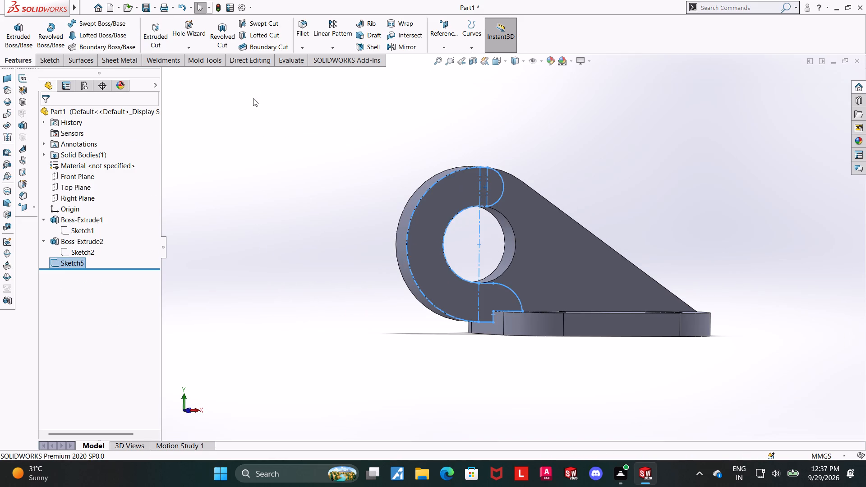
Extrude the hook-shaped ring profile as a blind boss 5 mm deep, merged with the bracket.
{"action": "left_click", "coordinate": [25, 34]}
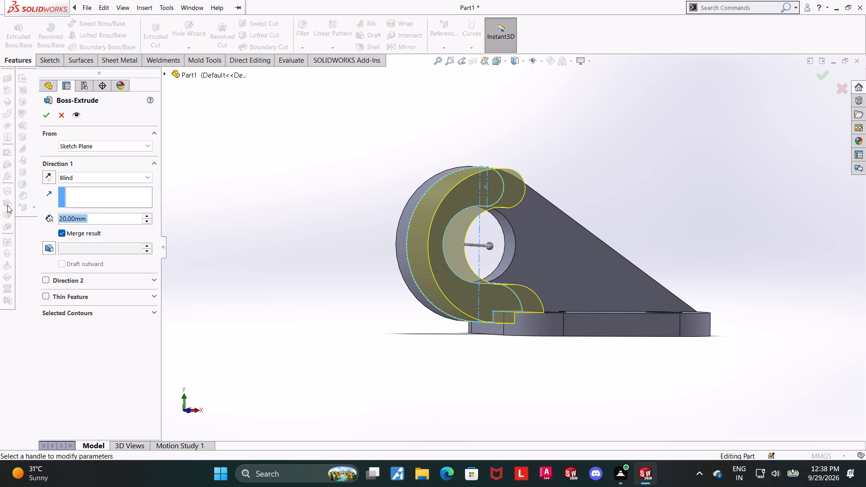
{"action": "key", "text": "5"}
{"action": "key", "text": "Return"}
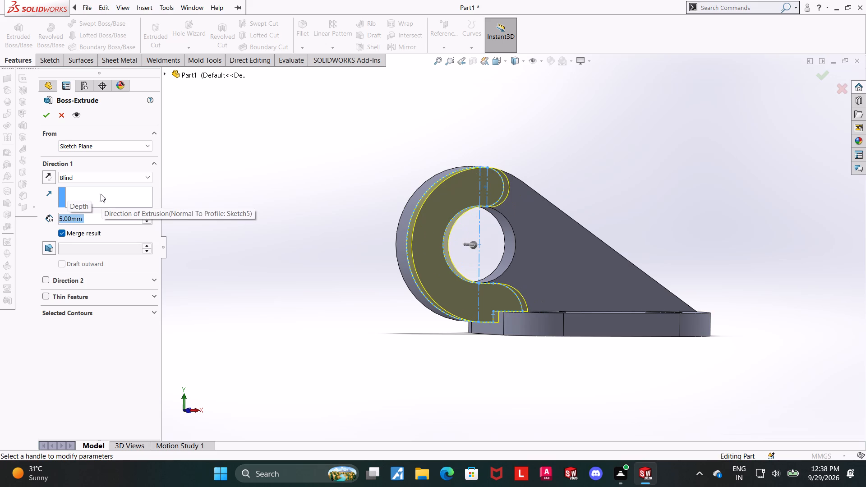
{"action": "left_click", "coordinate": [41, 117]}
{"action": "left_click", "coordinate": [258, 227]}
{"action": "middle_click_drag", "start_coordinate": [258, 231], "coordinate": [270, 256]}
{"action": "middle_click_drag", "start_coordinate": [271, 253], "coordinate": [285, 268]}
{"action": "middle_click_drag", "start_coordinate": [286, 267], "coordinate": [298, 279]}
{"action": "middle_click_drag", "start_coordinate": [309, 266], "coordinate": [283, 283]}
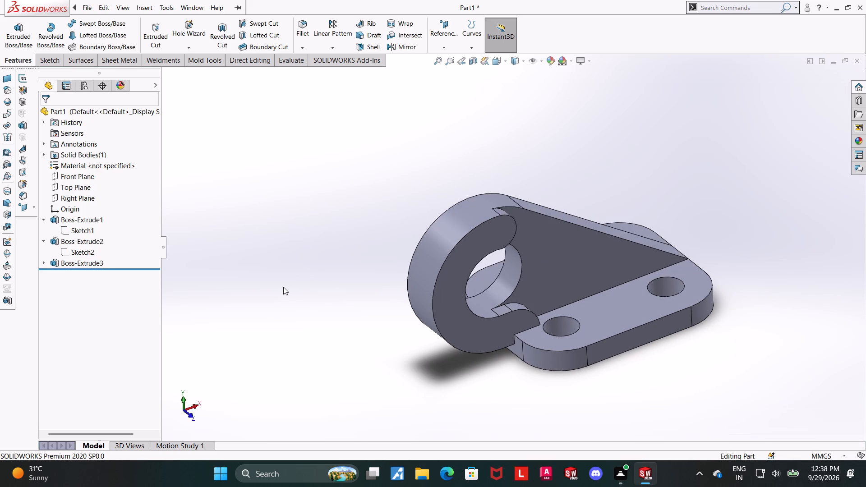
Mirror the Boss-Extrude3 feature about the Front Plane.
{"action": "left_click", "coordinate": [415, 46]}
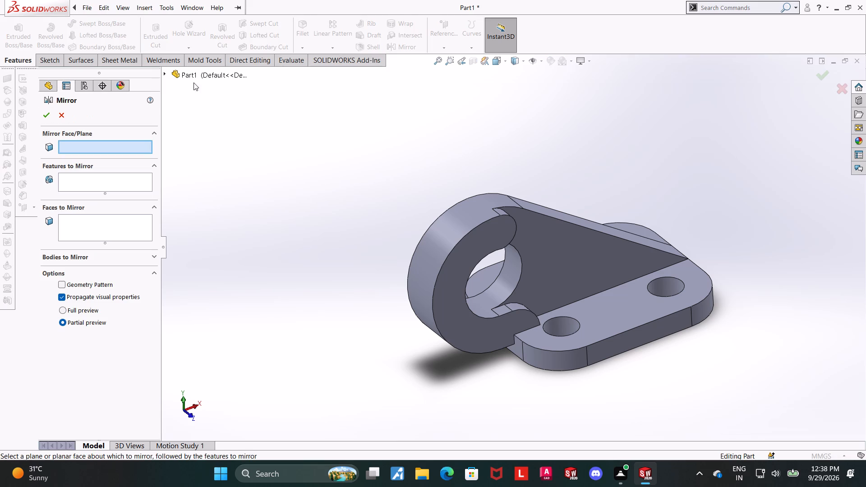
{"action": "left_click", "coordinate": [165, 74]}
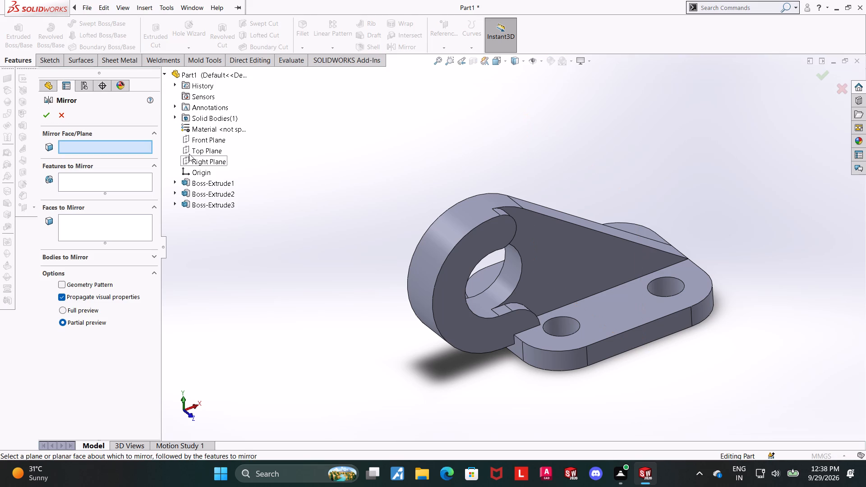
{"action": "left_click", "coordinate": [193, 142]}
{"action": "middle_click_drag", "start_coordinate": [205, 225], "coordinate": [221, 257]}
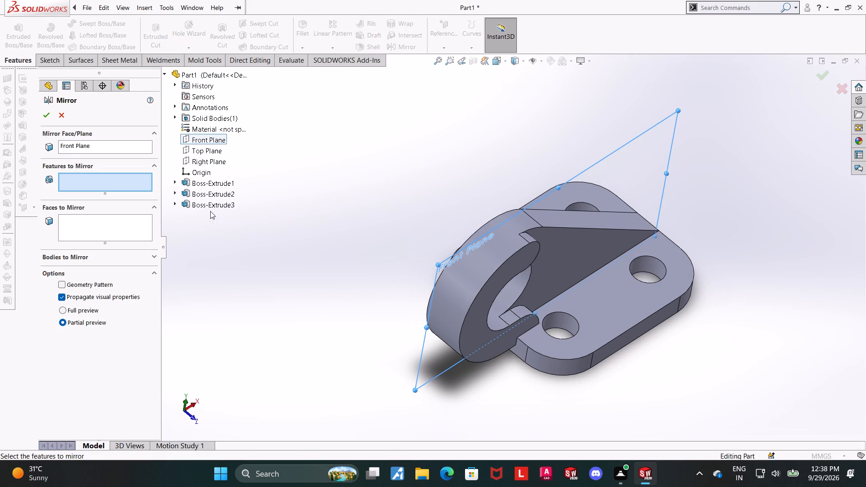
{"action": "left_click", "coordinate": [207, 203]}
{"action": "middle_click_drag", "start_coordinate": [257, 245], "coordinate": [267, 264]}
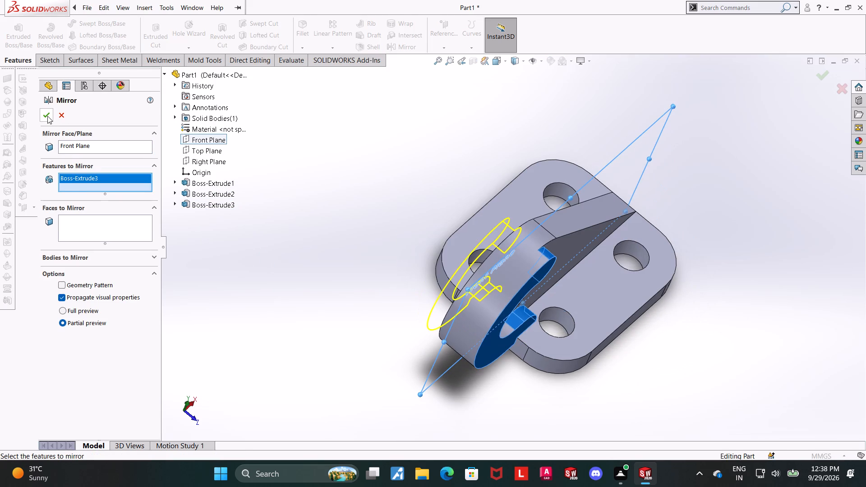
{"action": "left_click", "coordinate": [47, 116]}
{"action": "left_click", "coordinate": [338, 239]}
{"action": "middle_click_drag", "start_coordinate": [346, 247], "coordinate": [326, 233]}
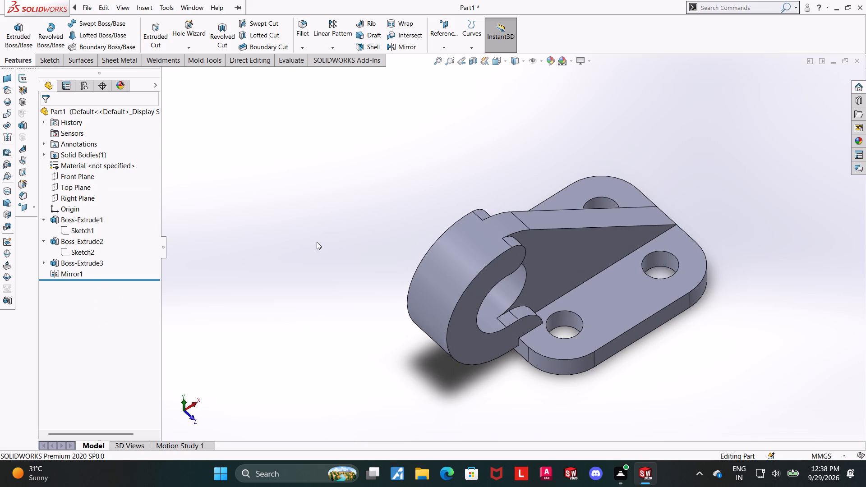
Start a 3 mm constant-radius fillet with the inner and outer face edges of the Boss-Extrude3 ring pad selected.
{"action": "scroll", "coordinate": [328, 246], "scroll_direction": "up", "scroll_amount": 1}
{"action": "middle_click_drag", "start_coordinate": [328, 248], "coordinate": [281, 161]}
{"action": "middle_click_drag", "start_coordinate": [407, 267], "coordinate": [364, 265]}
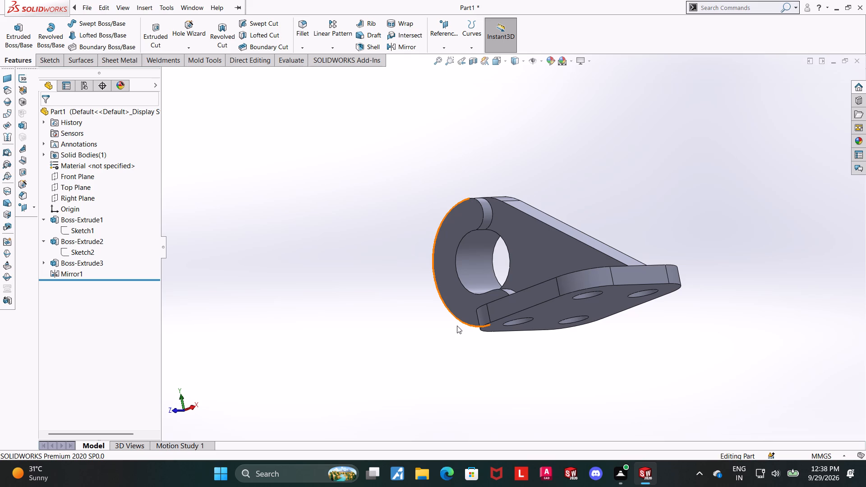
{"action": "middle_click_drag", "start_coordinate": [698, 255], "coordinate": [652, 289]}
{"action": "middle_click_drag", "start_coordinate": [365, 238], "coordinate": [532, 267]}
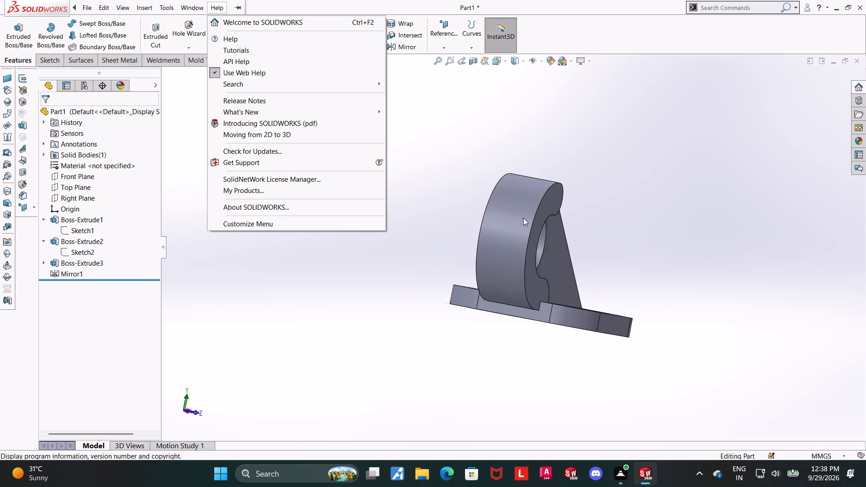
{"action": "left_click", "coordinate": [466, 175]}
{"action": "left_click", "coordinate": [307, 32]}
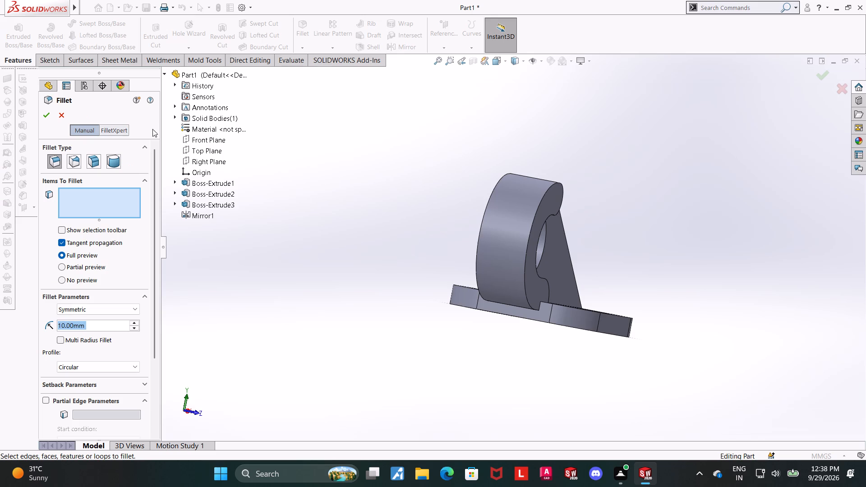
{"action": "key", "text": "3"}
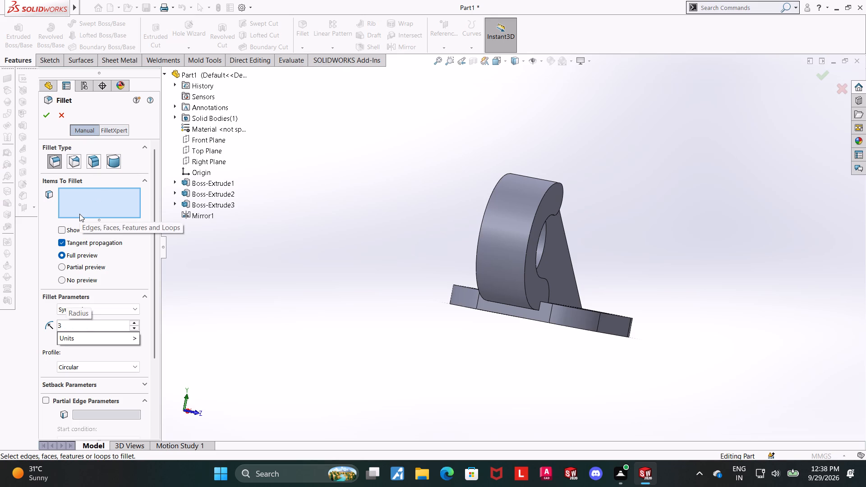
{"action": "key", "text": "Return"}
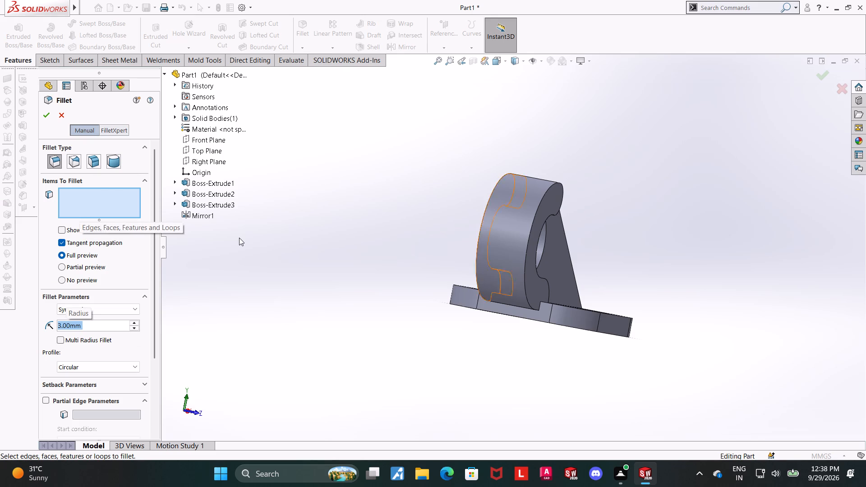
{"action": "middle_click_drag", "start_coordinate": [621, 267], "coordinate": [531, 299]}
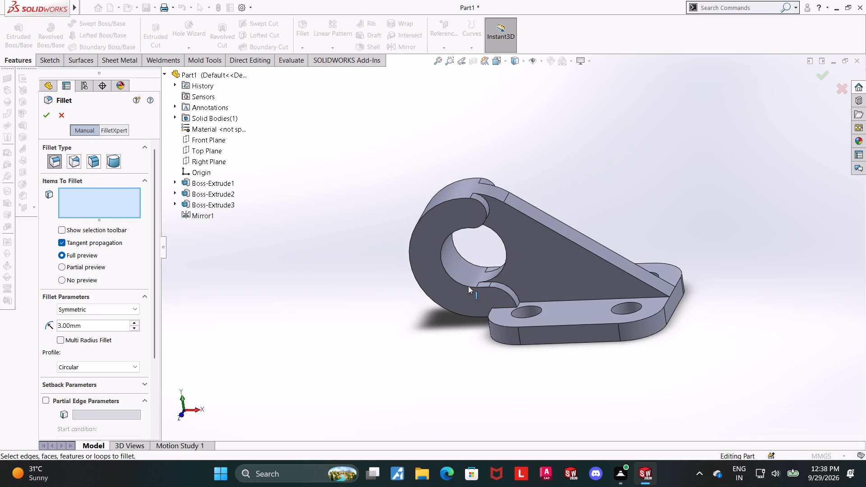
{"action": "left_click", "coordinate": [468, 286]}
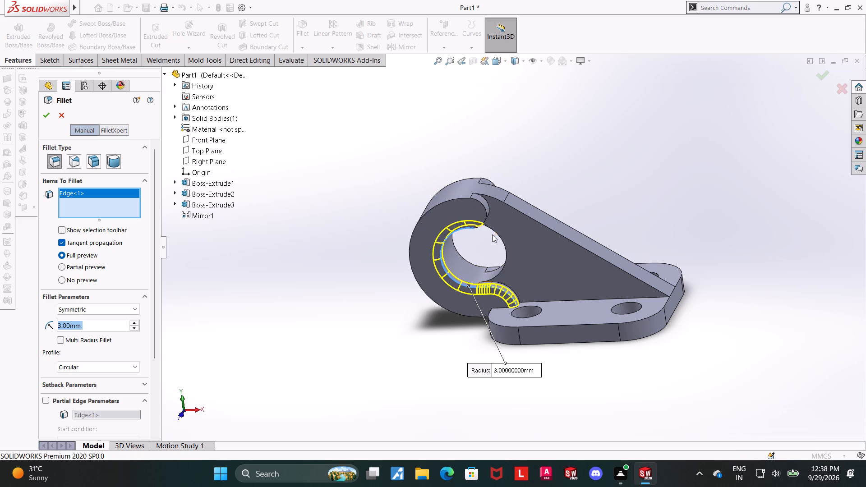
{"action": "left_click", "coordinate": [479, 201]}
Add the inner and outer face edges of the mirrored ring pad to the 3 mm fillet and create it.
{"action": "middle_click_drag", "start_coordinate": [517, 205], "coordinate": [475, 256]}
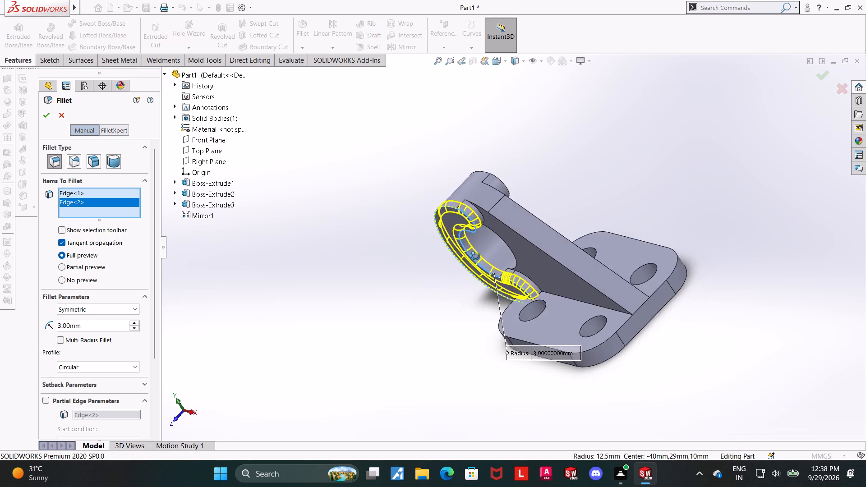
{"action": "middle_click_drag", "start_coordinate": [475, 256], "coordinate": [442, 319]}
{"action": "scroll", "coordinate": [761, 154], "scroll_direction": "down", "scroll_amount": 2}
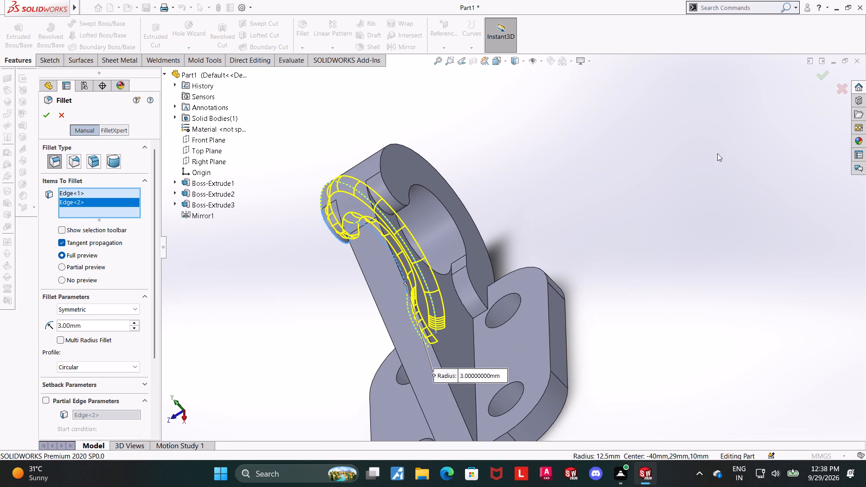
{"action": "left_click", "coordinate": [396, 202]}
{"action": "middle_click_drag", "start_coordinate": [523, 186], "coordinate": [507, 202]}
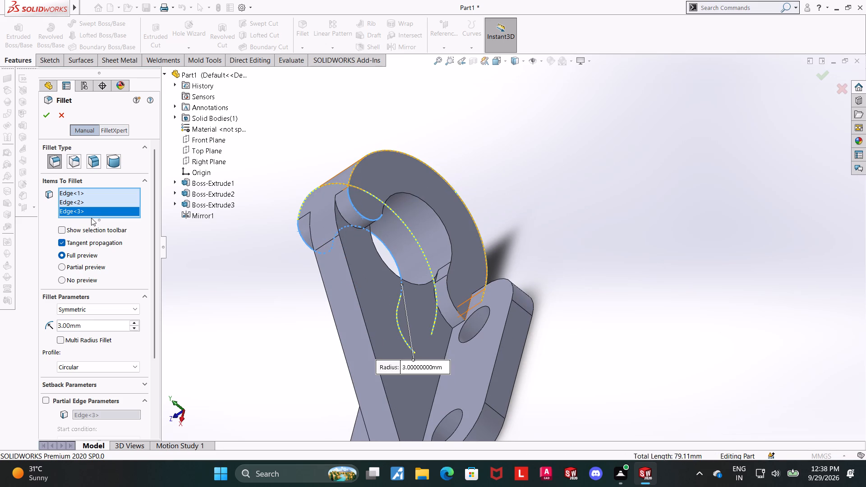
{"action": "right_click", "coordinate": [91, 218]}
{"action": "right_click", "coordinate": [87, 213]}
{"action": "left_click", "coordinate": [107, 231]}
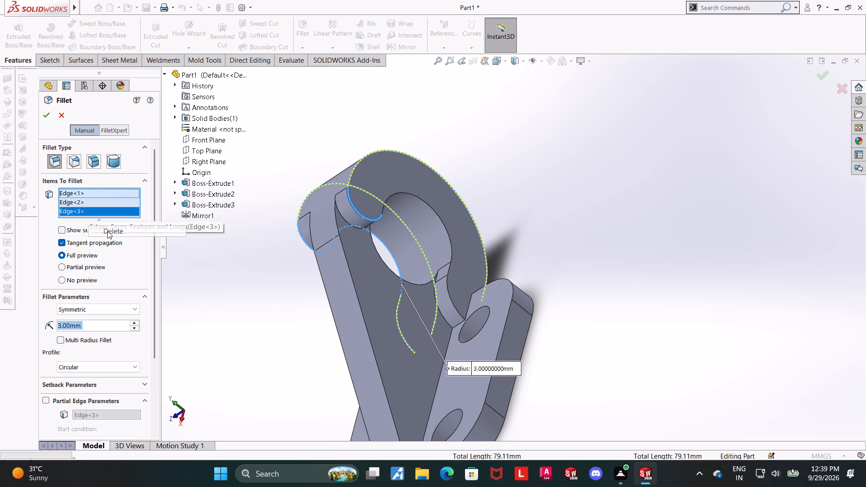
{"action": "left_click", "coordinate": [426, 204]}
{"action": "middle_click_drag", "start_coordinate": [550, 200], "coordinate": [544, 204]}
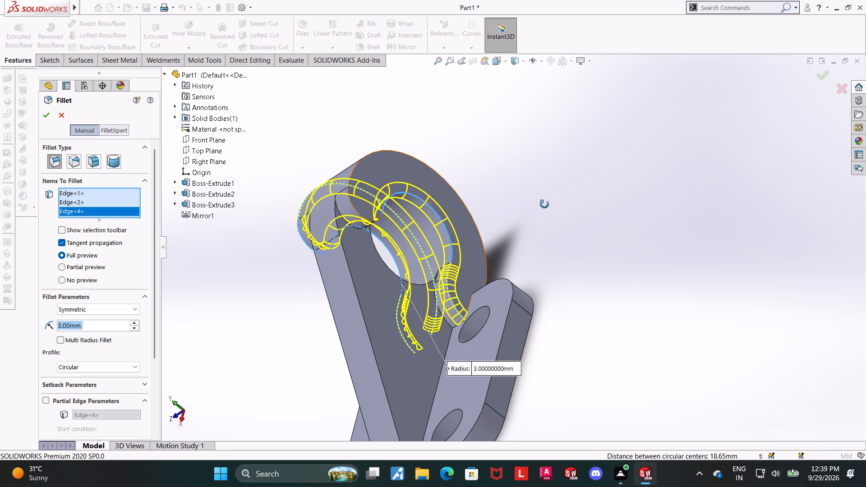
{"action": "middle_click_drag", "start_coordinate": [544, 204], "coordinate": [542, 256]}
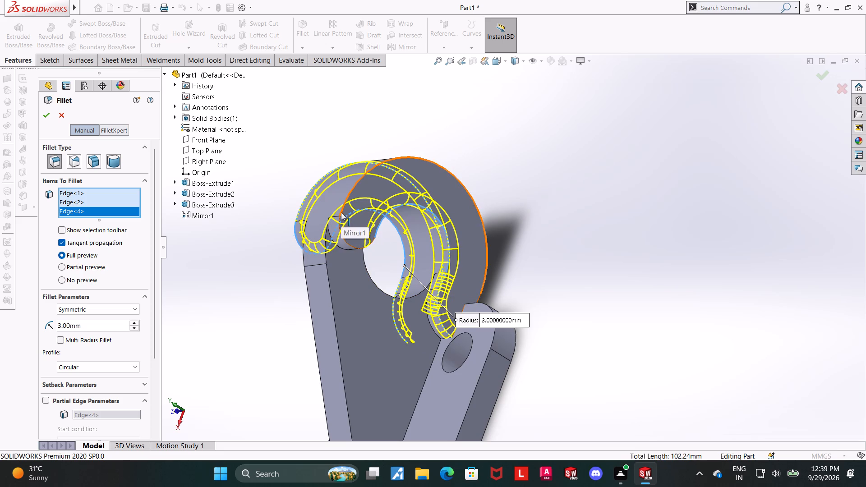
{"action": "left_click", "coordinate": [341, 212]}
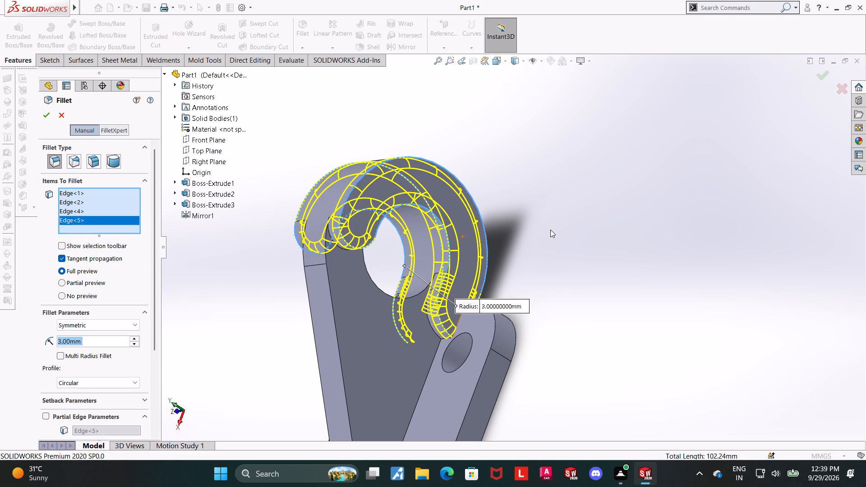
{"action": "middle_click_drag", "start_coordinate": [548, 237], "coordinate": [588, 181]}
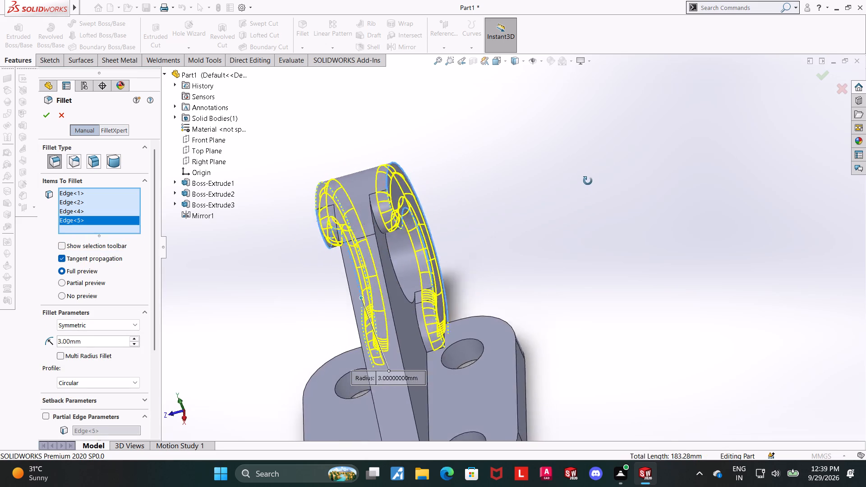
{"action": "middle_click_drag", "start_coordinate": [588, 181], "coordinate": [641, 159]}
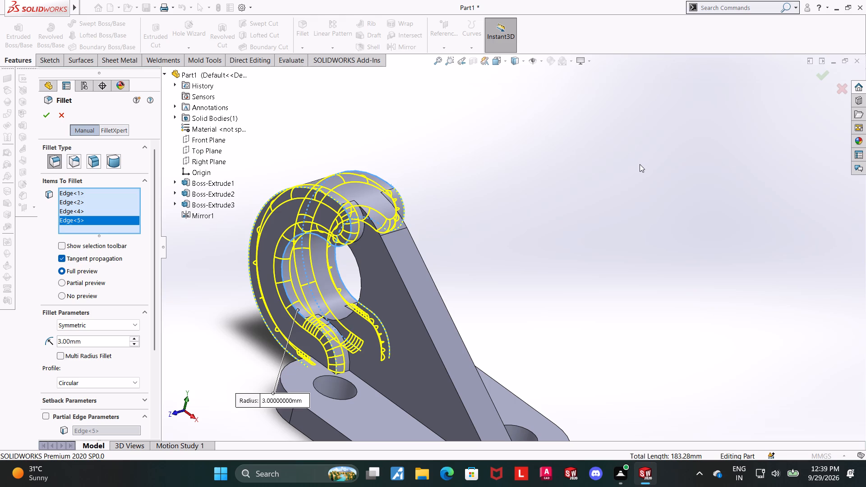
{"action": "middle_click_drag", "start_coordinate": [689, 166], "coordinate": [540, 445]}
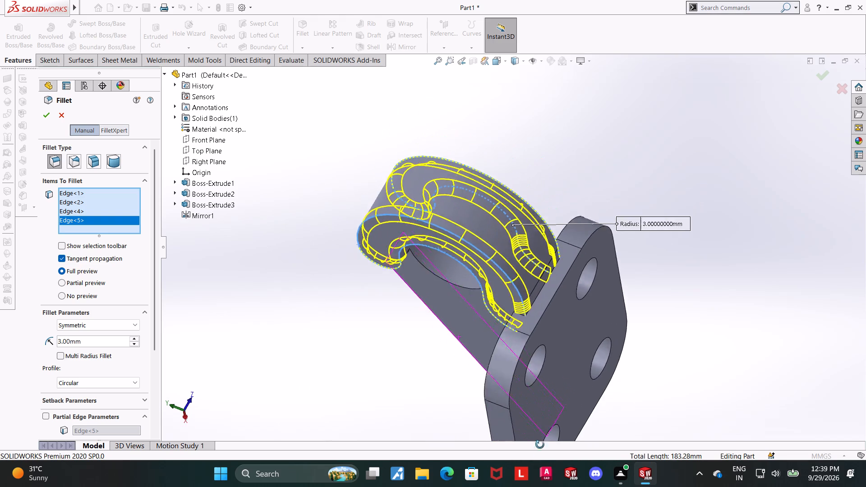
{"action": "middle_click_drag", "start_coordinate": [540, 445], "coordinate": [541, 458]}
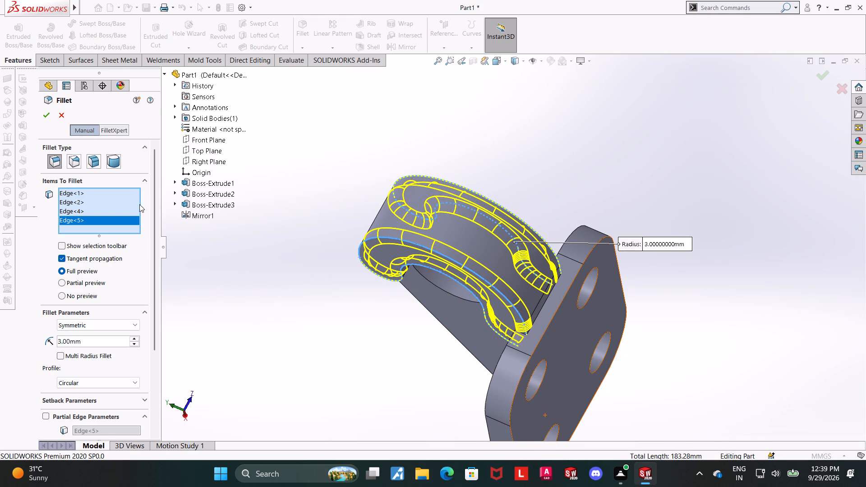
{"action": "left_click", "coordinate": [40, 112]}
{"action": "left_click", "coordinate": [330, 304]}
Fillet both long sloped edges of the web with a 1 mm radius.
{"action": "middle_click_drag", "start_coordinate": [332, 327], "coordinate": [417, 234]}
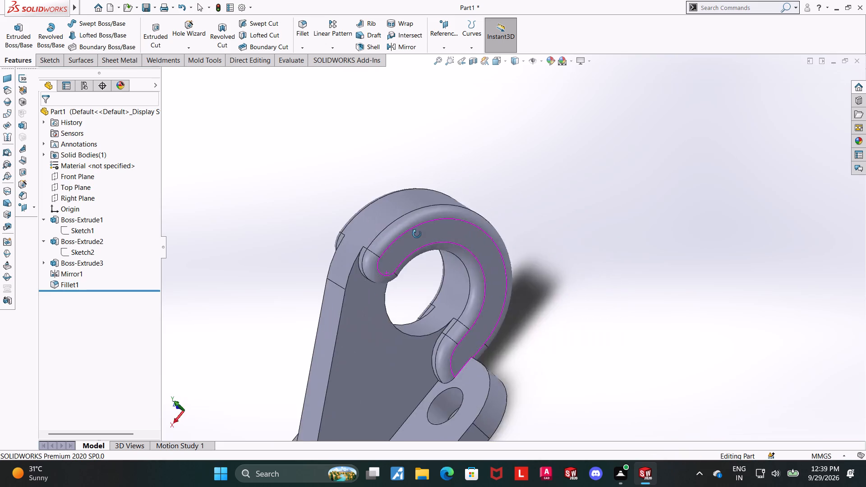
{"action": "middle_click_drag", "start_coordinate": [417, 234], "coordinate": [443, 197]}
{"action": "scroll", "coordinate": [451, 262], "scroll_direction": "up", "scroll_amount": 4}
{"action": "scroll", "coordinate": [504, 315], "scroll_direction": "down", "scroll_amount": 2}
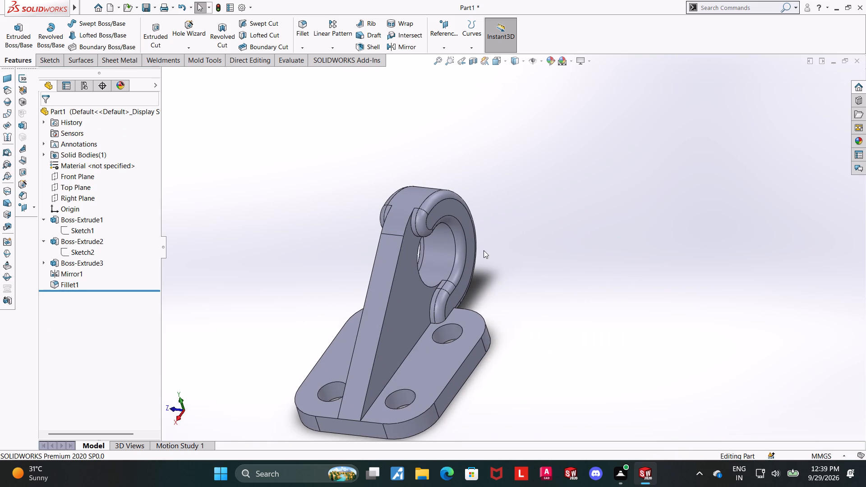
{"action": "left_click", "coordinate": [302, 33]}
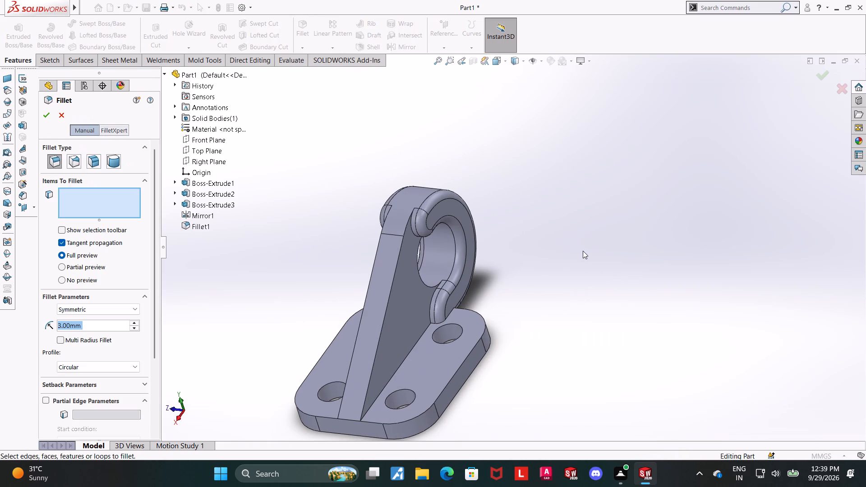
{"action": "left_click", "coordinate": [384, 318]}
{"action": "middle_click_drag", "start_coordinate": [547, 326], "coordinate": [594, 347]}
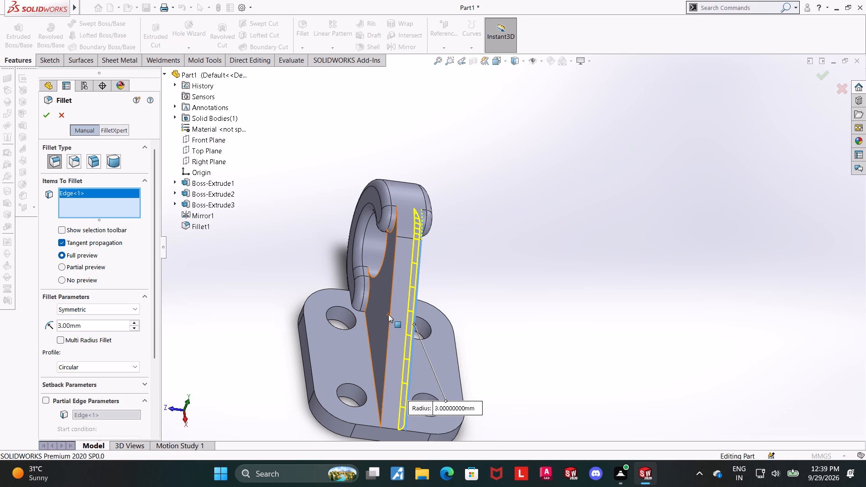
{"action": "left_click", "coordinate": [391, 315]}
{"action": "middle_click_drag", "start_coordinate": [515, 302], "coordinate": [486, 302]}
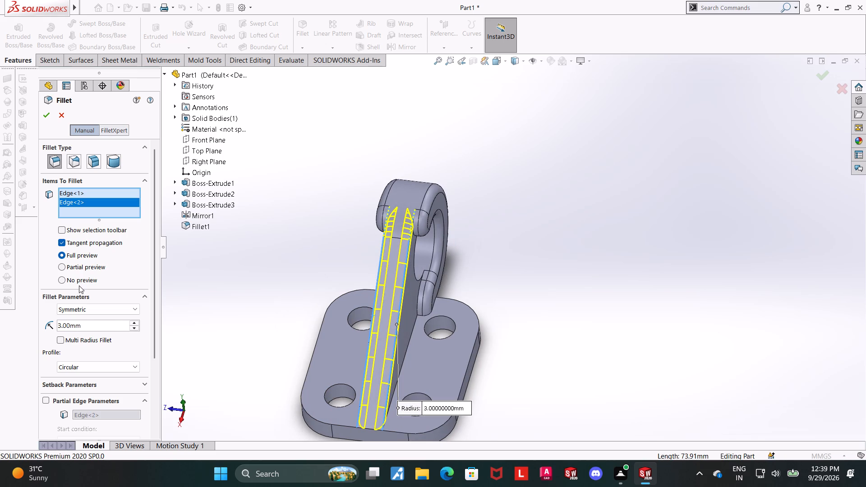
{"action": "left_click", "coordinate": [113, 322]}
{"action": "left_click_drag", "start_coordinate": [113, 322], "coordinate": [14, 320]}
{"action": "left_click_drag", "start_coordinate": [107, 326], "coordinate": [90, 325]}
{"action": "left_click_drag", "start_coordinate": [90, 325], "coordinate": [0, 317]}
{"action": "key", "text": "1"}
{"action": "key", "text": "Return"}
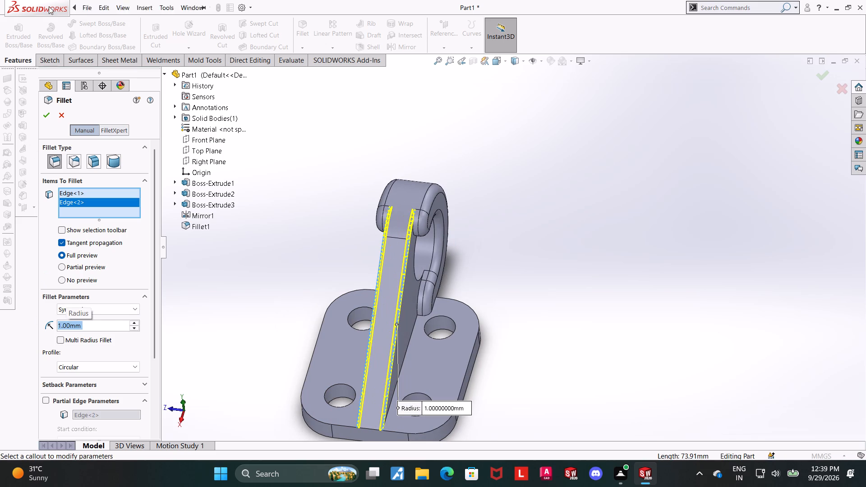
{"action": "left_click", "coordinate": [40, 116]}
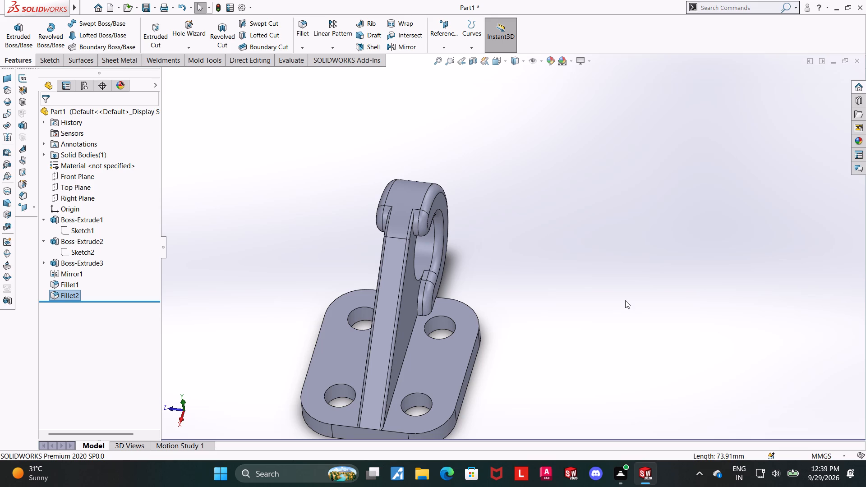
Examine the filleted bracket normal to the Right Plane and from an angled view.
{"action": "left_click", "coordinate": [585, 303]}
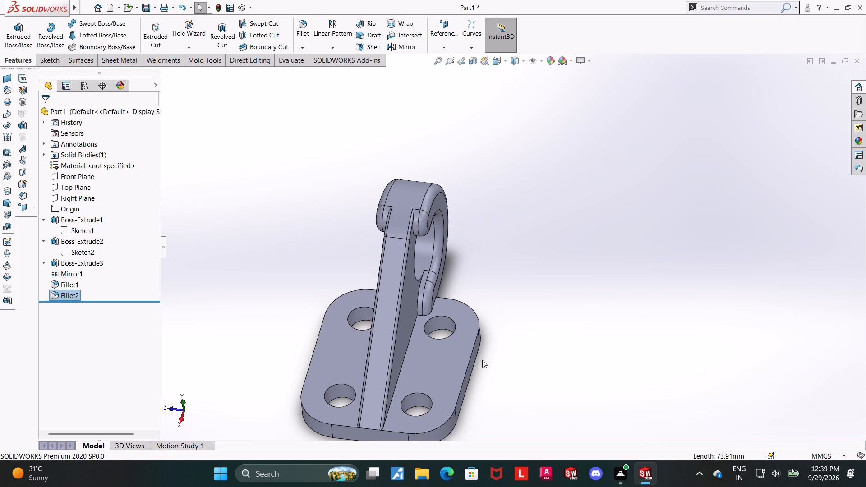
{"action": "middle_click_drag", "start_coordinate": [482, 333], "coordinate": [509, 250]}
{"action": "left_click", "coordinate": [69, 201]}
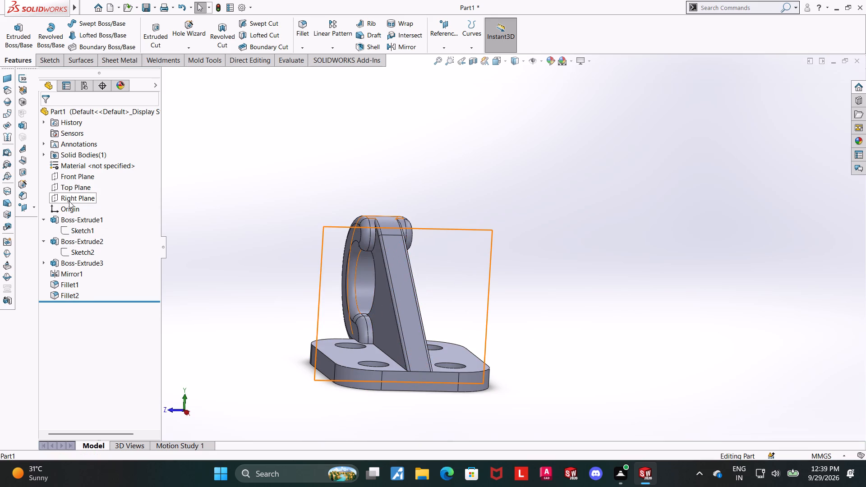
{"action": "middle_click_drag", "start_coordinate": [607, 267], "coordinate": [659, 269]}
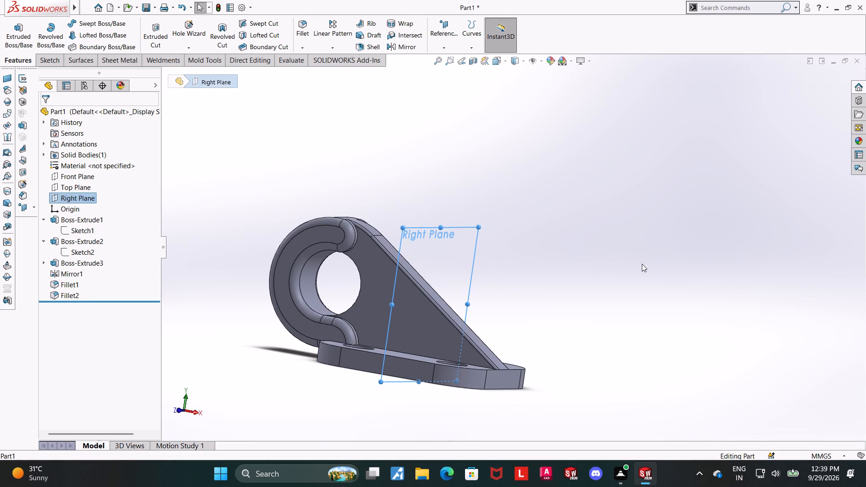
{"action": "middle_click", "coordinate": [642, 264]}
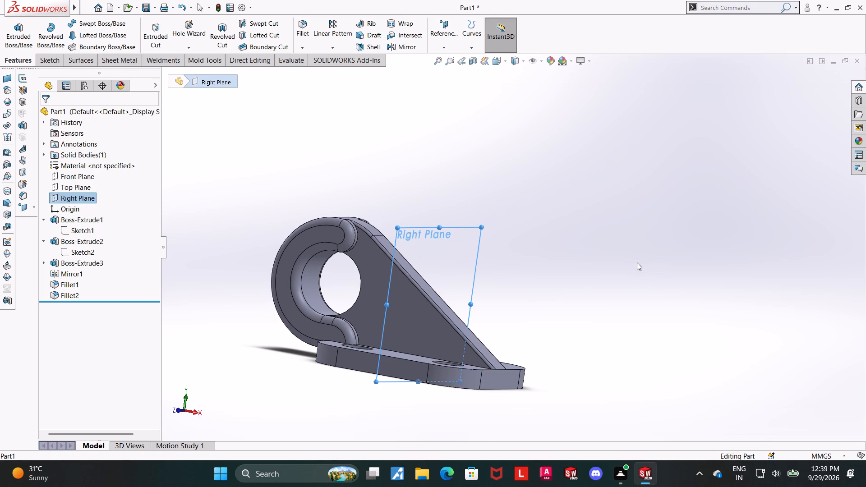
{"action": "middle_click_drag", "start_coordinate": [637, 262], "coordinate": [625, 260]}
{"action": "left_click", "coordinate": [56, 197]}
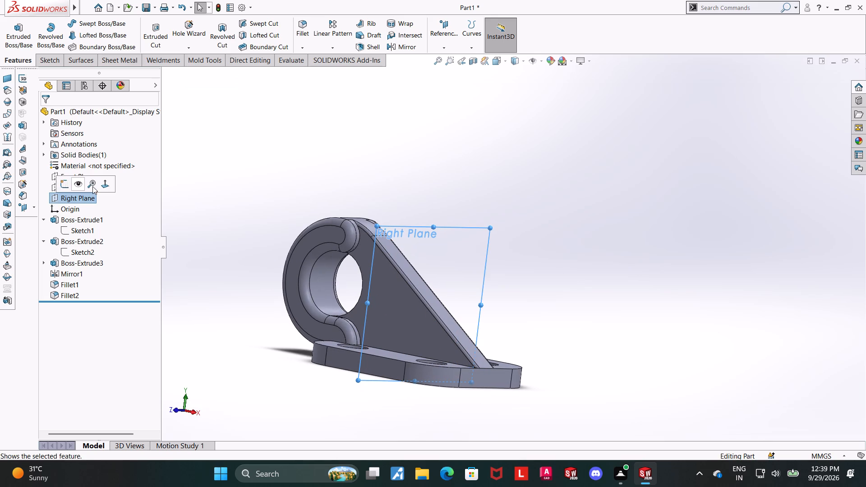
{"action": "left_click", "coordinate": [104, 183]}
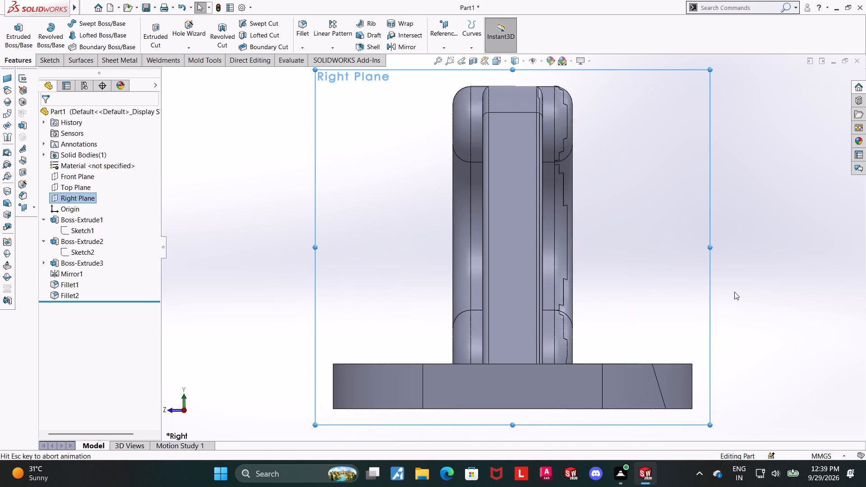
{"action": "scroll", "coordinate": [734, 292], "scroll_direction": "up", "scroll_amount": 2}
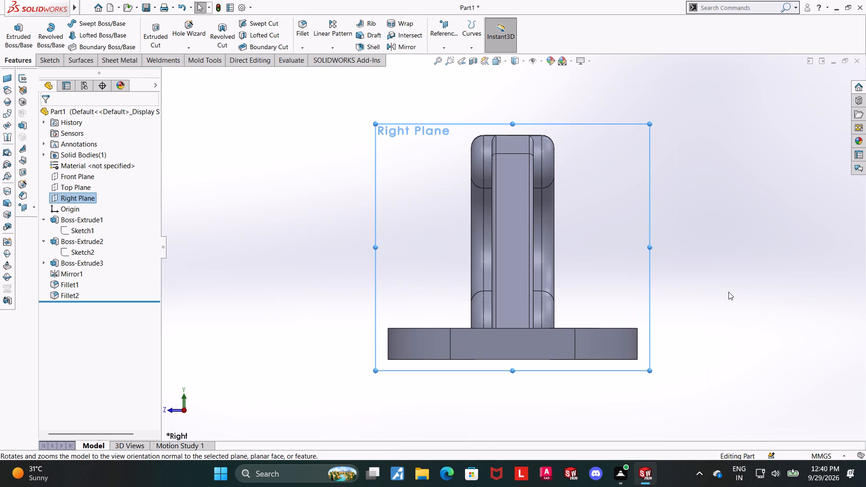
{"action": "middle_click_drag", "start_coordinate": [209, 247], "coordinate": [227, 291]}
{"action": "scroll", "coordinate": [227, 293], "scroll_direction": "up", "scroll_amount": 3}
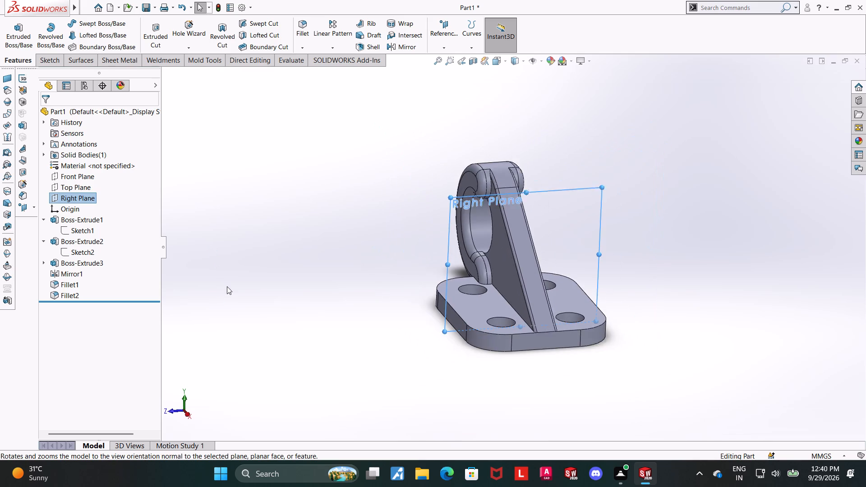
{"action": "scroll", "coordinate": [227, 286], "scroll_direction": "up", "scroll_amount": 1}
{"action": "scroll", "coordinate": [676, 286], "scroll_direction": "down", "scroll_amount": 1}
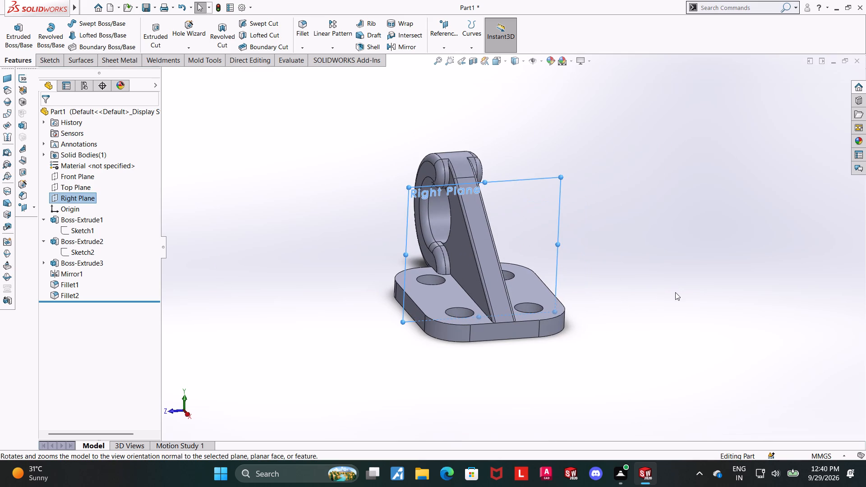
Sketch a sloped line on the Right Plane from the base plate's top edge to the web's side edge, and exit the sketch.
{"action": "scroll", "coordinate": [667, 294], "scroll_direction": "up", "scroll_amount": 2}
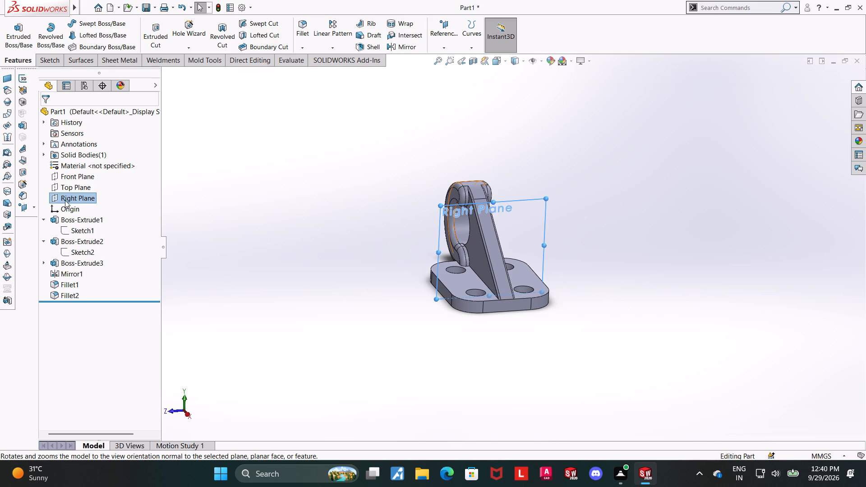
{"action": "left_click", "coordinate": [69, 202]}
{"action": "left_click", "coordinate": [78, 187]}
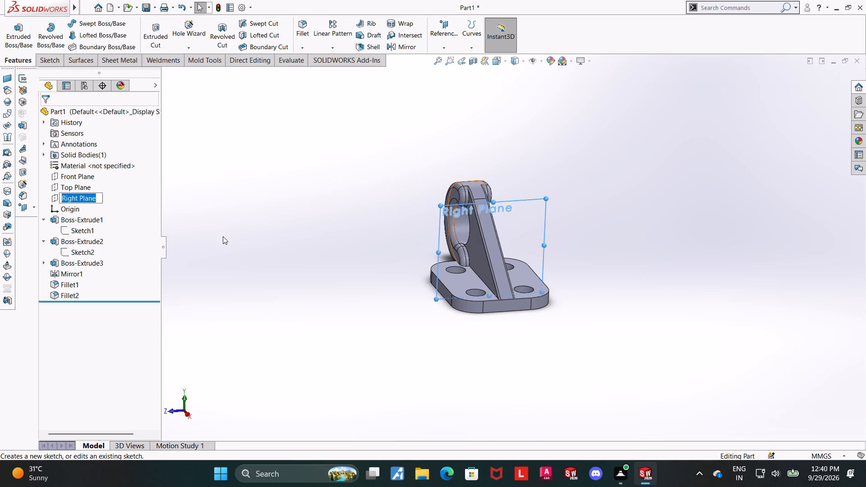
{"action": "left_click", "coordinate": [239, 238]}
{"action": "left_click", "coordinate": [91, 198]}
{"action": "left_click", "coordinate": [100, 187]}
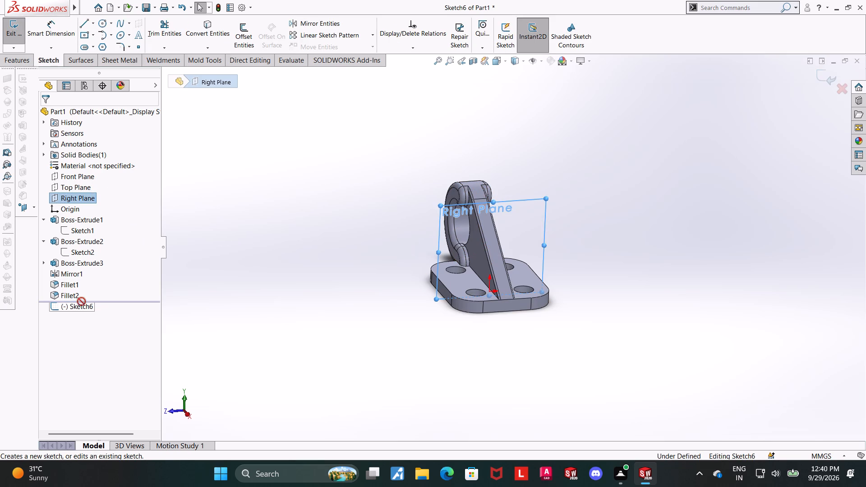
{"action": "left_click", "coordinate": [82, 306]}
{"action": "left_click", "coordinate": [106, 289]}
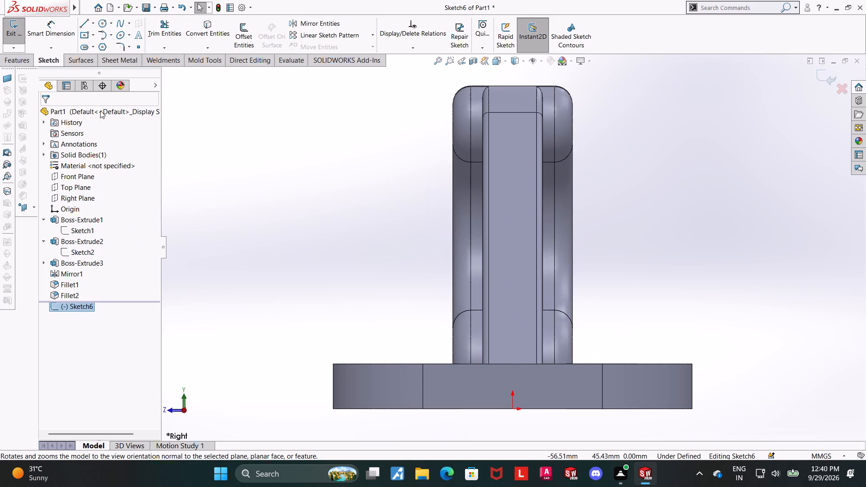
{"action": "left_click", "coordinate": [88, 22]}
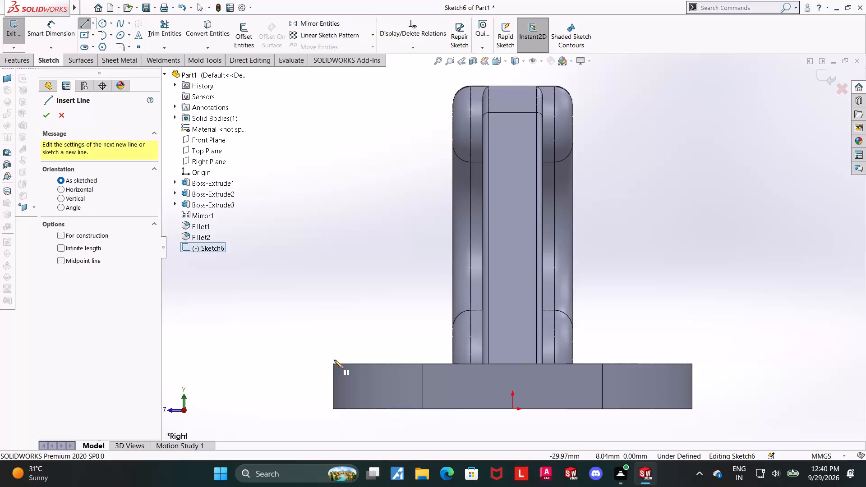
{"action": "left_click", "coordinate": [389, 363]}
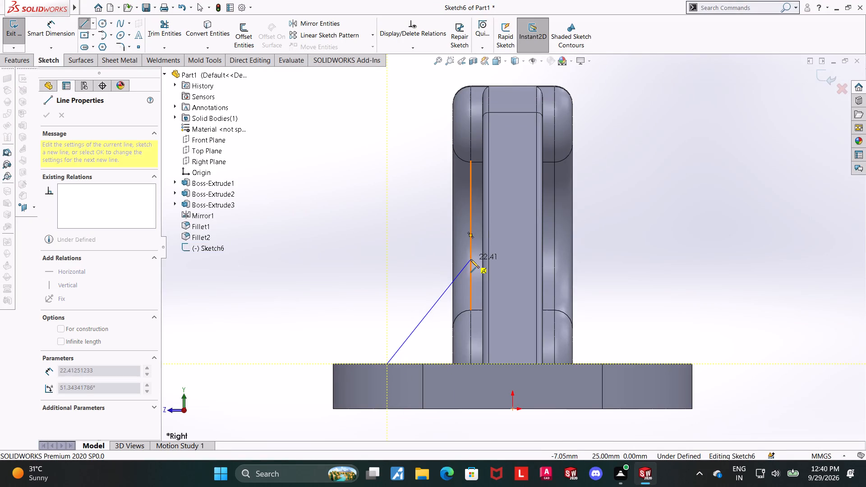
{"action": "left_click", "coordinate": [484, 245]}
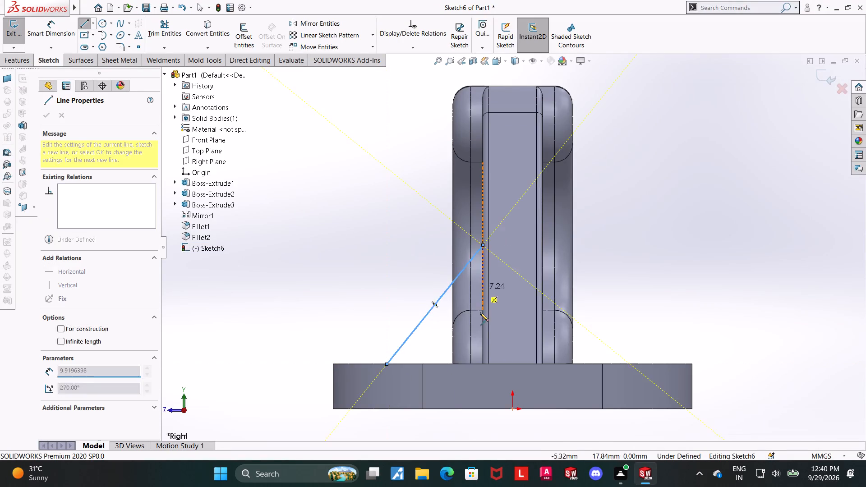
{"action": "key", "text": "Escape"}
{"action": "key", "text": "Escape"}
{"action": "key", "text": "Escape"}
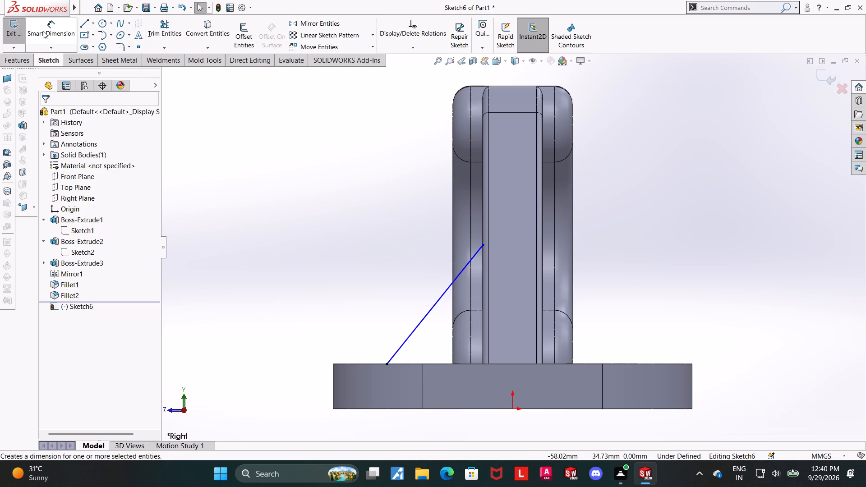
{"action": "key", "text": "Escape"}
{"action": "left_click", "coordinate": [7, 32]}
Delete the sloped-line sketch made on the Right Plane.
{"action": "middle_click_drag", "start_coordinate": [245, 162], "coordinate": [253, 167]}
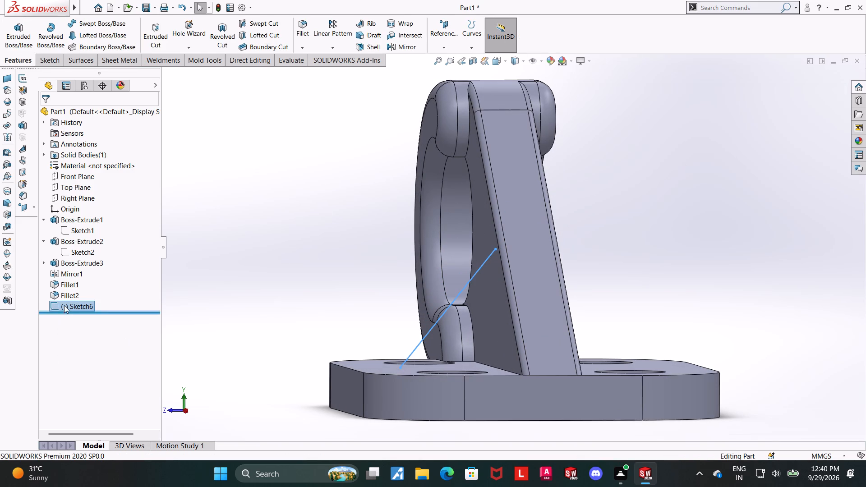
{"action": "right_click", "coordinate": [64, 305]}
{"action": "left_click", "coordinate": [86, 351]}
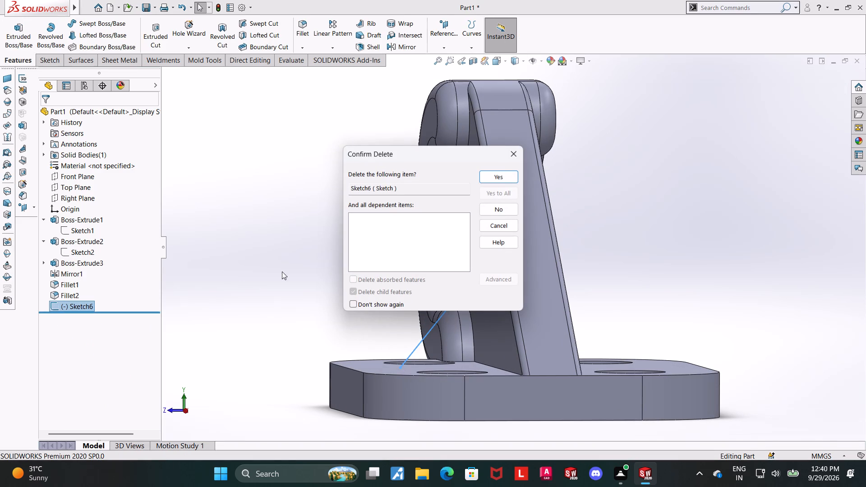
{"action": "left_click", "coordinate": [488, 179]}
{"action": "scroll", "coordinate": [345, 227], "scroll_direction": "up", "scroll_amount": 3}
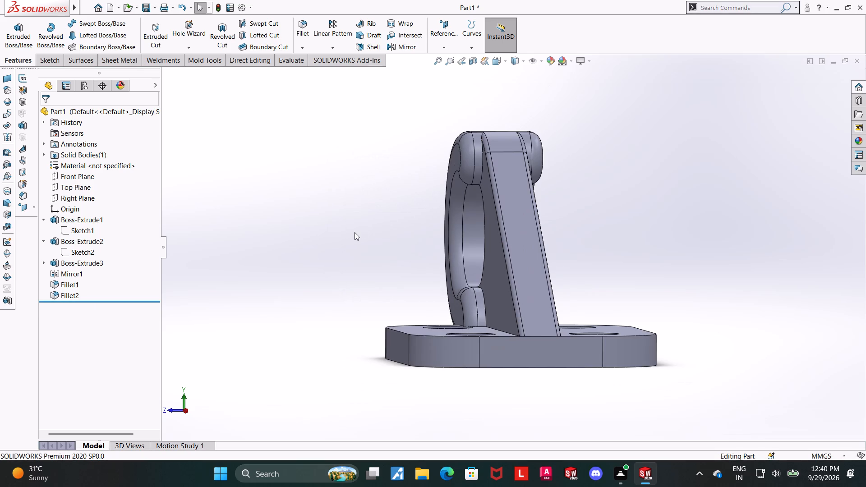
Create a reference plane offset 31 mm inward, with flipped offset, from the base plate's end face beneath the ring.
{"action": "left_click", "coordinate": [355, 232]}
{"action": "middle_click_drag", "start_coordinate": [348, 236], "coordinate": [362, 239]}
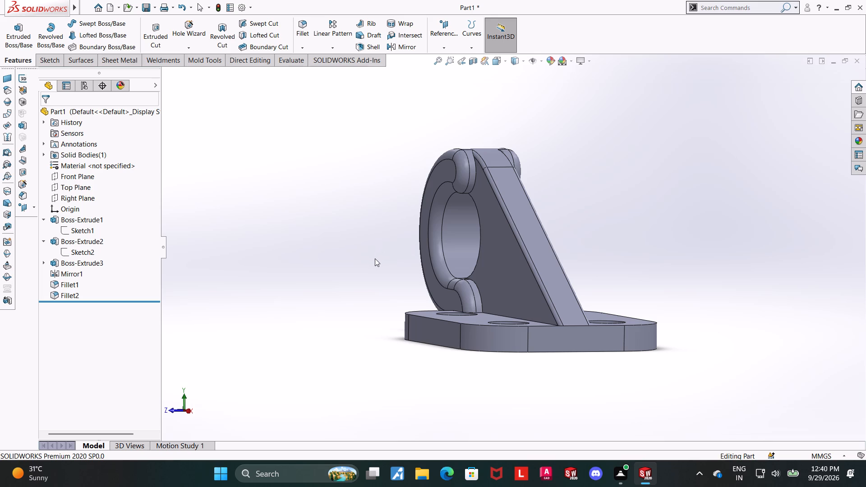
{"action": "middle_click_drag", "start_coordinate": [253, 188], "coordinate": [321, 234]}
{"action": "middle_click_drag", "start_coordinate": [324, 240], "coordinate": [369, 282]}
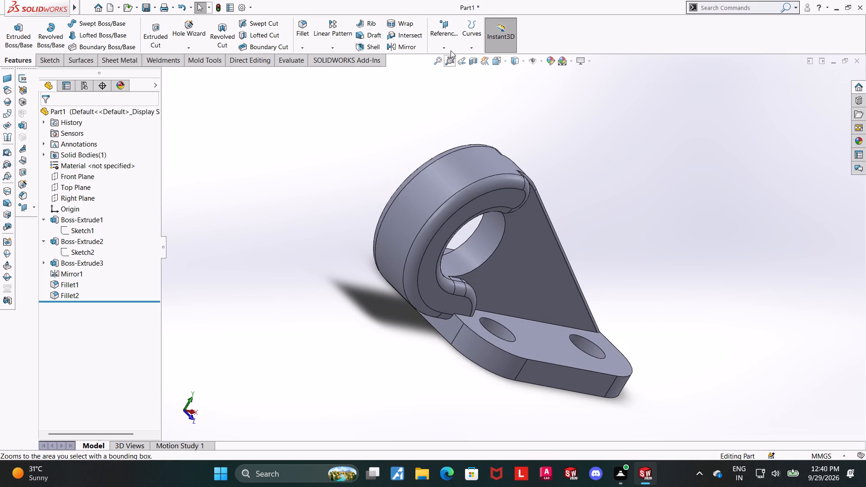
{"action": "left_click", "coordinate": [444, 35]}
{"action": "left_click", "coordinate": [450, 60]}
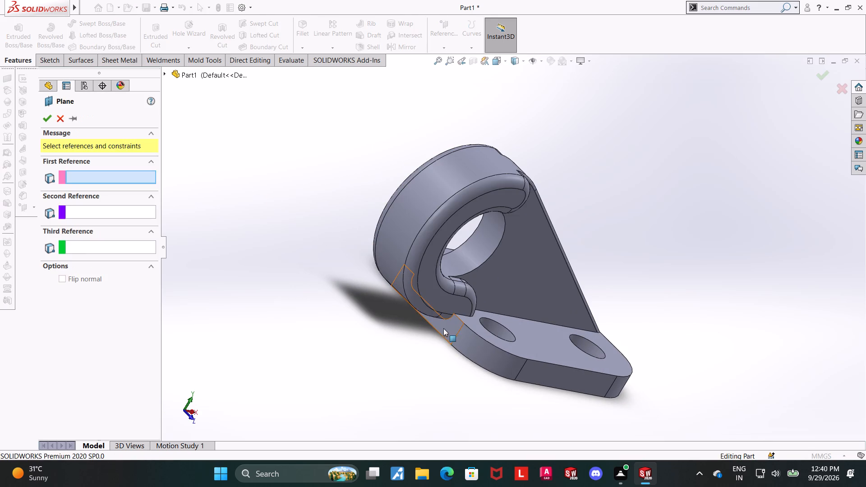
{"action": "left_click", "coordinate": [443, 328]}
{"action": "middle_click_drag", "start_coordinate": [399, 348], "coordinate": [294, 333]}
{"action": "left_click", "coordinate": [62, 270]}
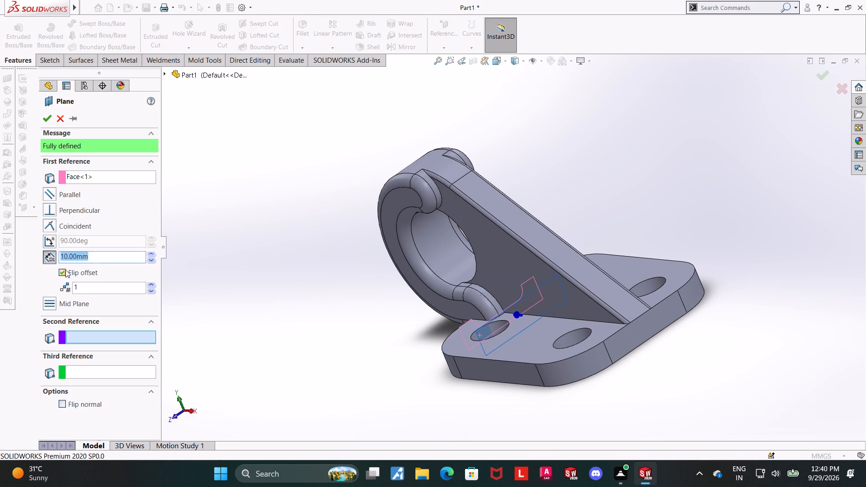
{"action": "type", "text": "31"}
{"action": "key", "text": "Return"}
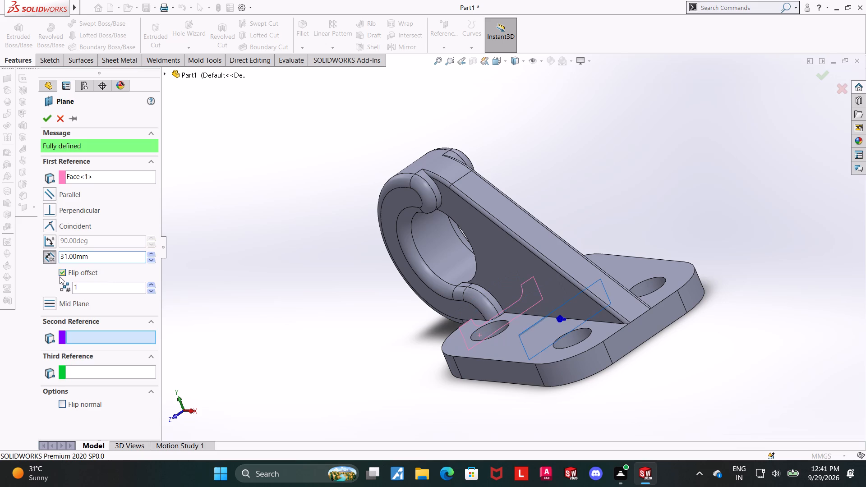
{"action": "middle_click_drag", "start_coordinate": [455, 330], "coordinate": [517, 308]}
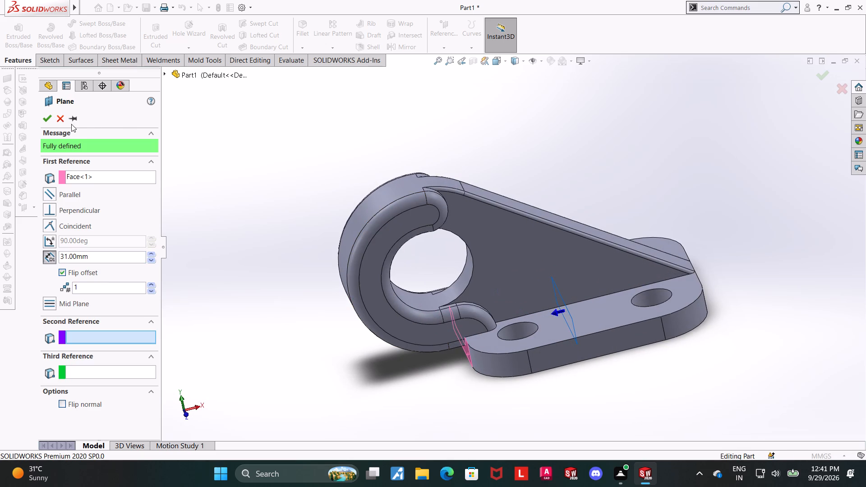
{"action": "left_click", "coordinate": [49, 116]}
Examine the new offset plane's placement across the base plate and review its definition.
{"action": "scroll", "coordinate": [549, 281], "scroll_direction": "up", "scroll_amount": 5}
{"action": "middle_click_drag", "start_coordinate": [663, 263], "coordinate": [611, 299]}
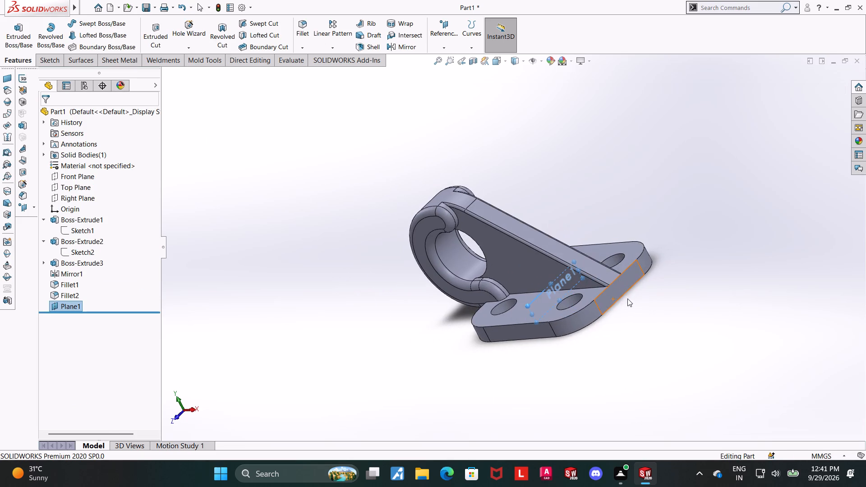
{"action": "scroll", "coordinate": [654, 256], "scroll_direction": "down", "scroll_amount": 2}
{"action": "middle_click_drag", "start_coordinate": [605, 266], "coordinate": [615, 447]}
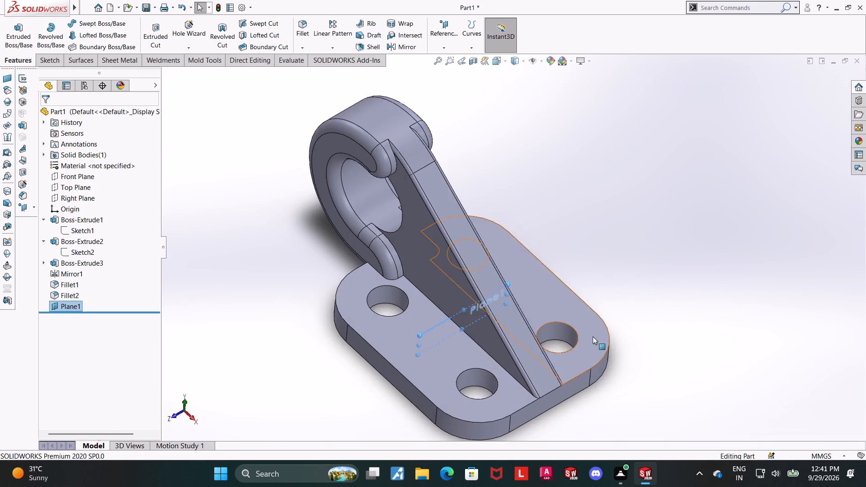
{"action": "middle_click_drag", "start_coordinate": [589, 332], "coordinate": [565, 320]}
{"action": "left_click", "coordinate": [191, 258]}
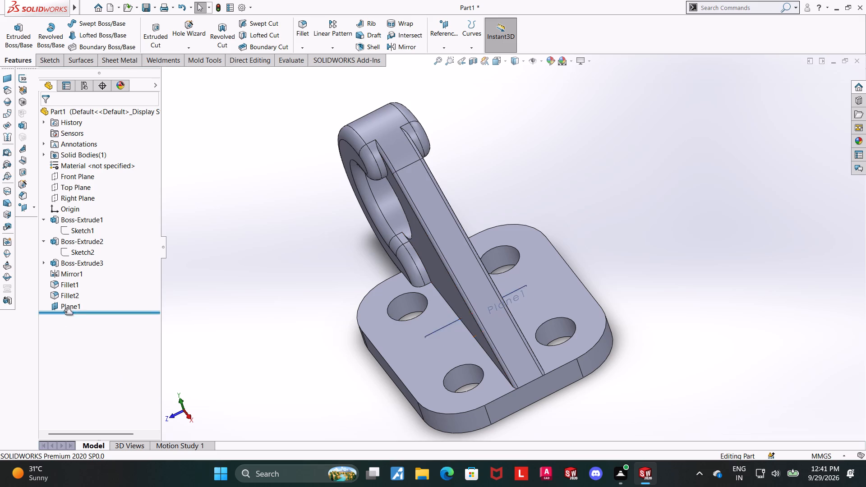
{"action": "left_click", "coordinate": [64, 309]}
{"action": "left_click", "coordinate": [71, 286]}
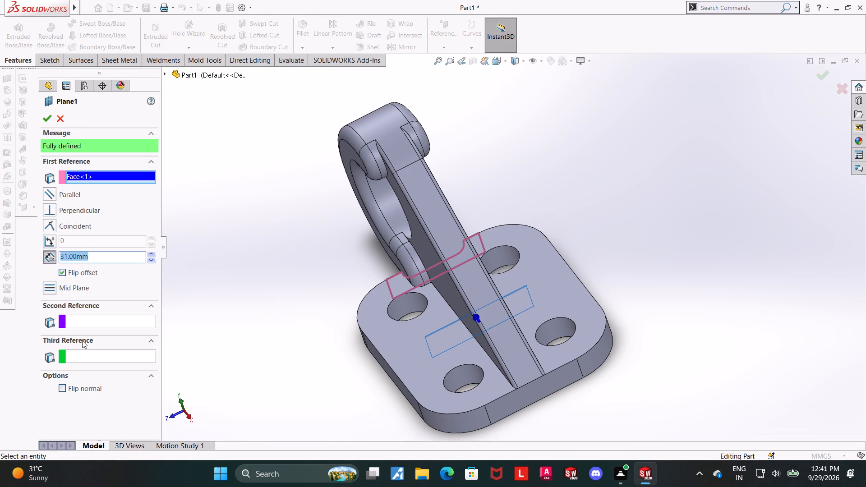
{"action": "left_click", "coordinate": [59, 118]}
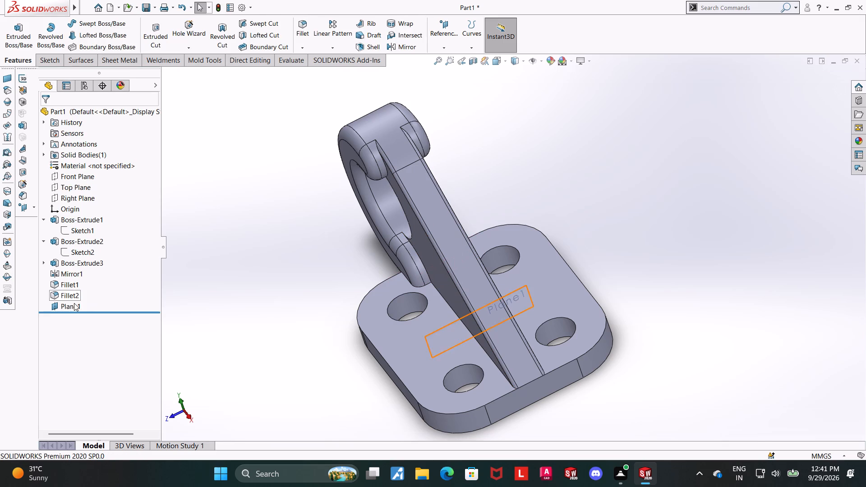
On the new offset plane, sketch a sloped line about 26 mm long from the base plate's top edge to the web's side edge.
{"action": "left_click", "coordinate": [74, 303]}
{"action": "left_click", "coordinate": [82, 292]}
{"action": "left_click", "coordinate": [71, 321]}
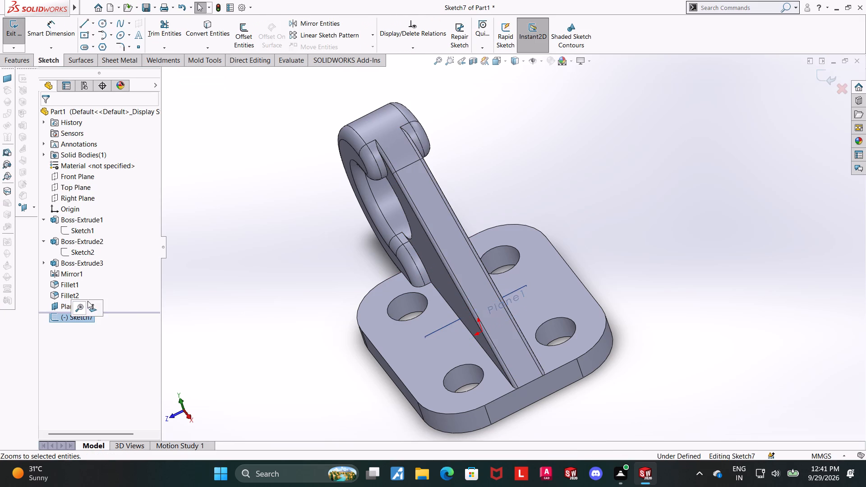
{"action": "left_click", "coordinate": [92, 304]}
{"action": "scroll", "coordinate": [714, 348], "scroll_direction": "up", "scroll_amount": 1}
{"action": "middle_click_drag", "start_coordinate": [682, 346], "coordinate": [524, 341]}
{"action": "scroll", "coordinate": [559, 330], "scroll_direction": "up", "scroll_amount": 3}
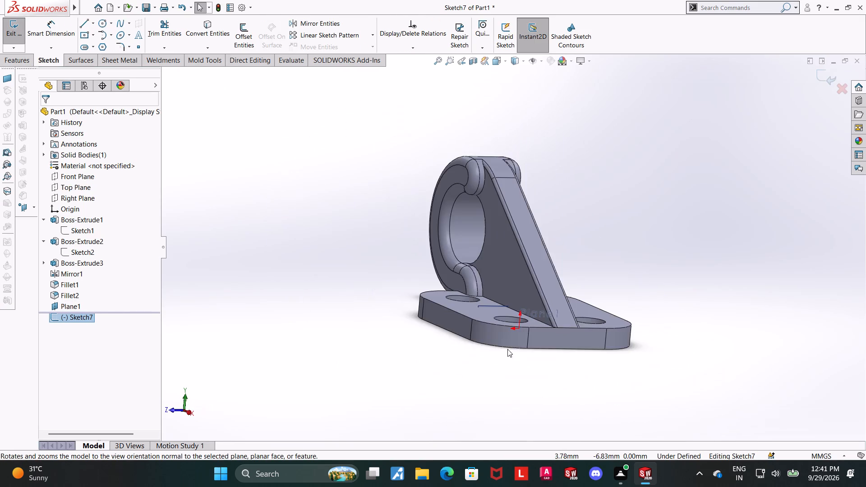
{"action": "middle_click_drag", "start_coordinate": [605, 344], "coordinate": [567, 323]}
{"action": "left_click", "coordinate": [494, 63]}
{"action": "left_click", "coordinate": [422, 323]}
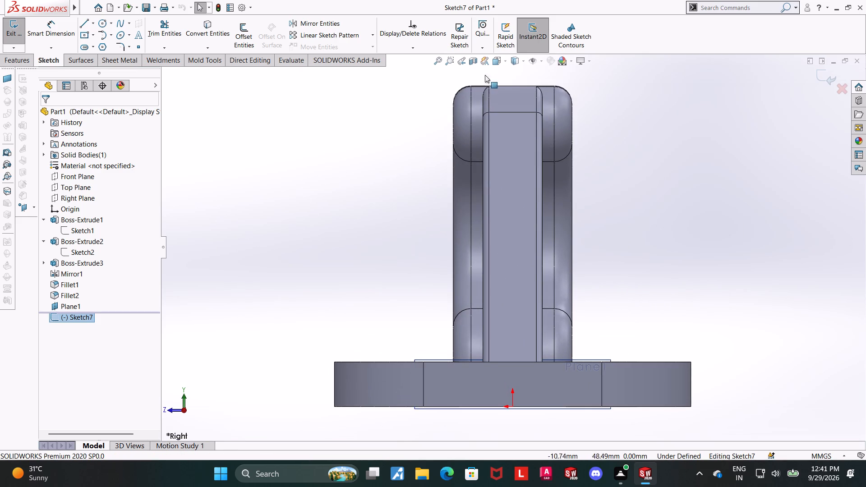
{"action": "left_click", "coordinate": [81, 24]}
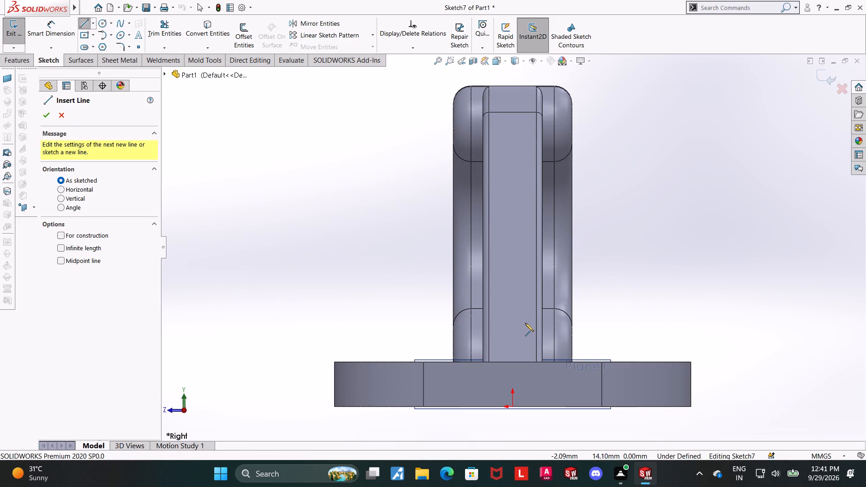
{"action": "left_click", "coordinate": [387, 361]}
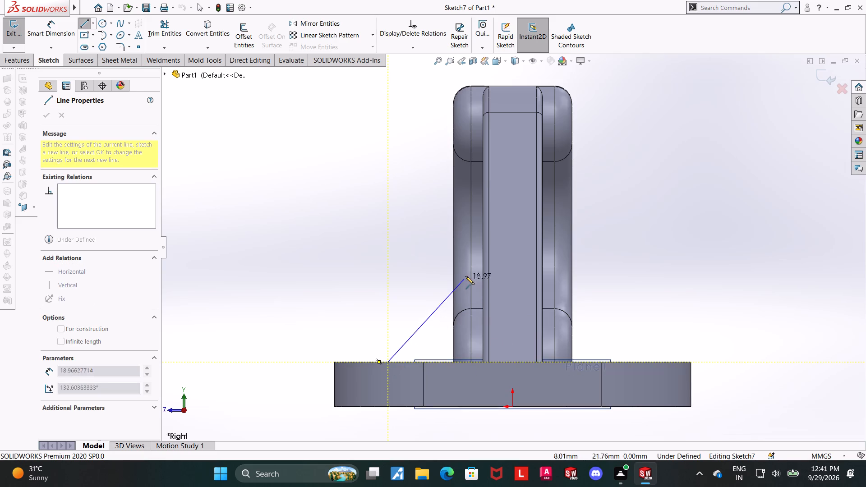
{"action": "left_click", "coordinate": [483, 240]}
{"action": "key", "text": "Escape"}
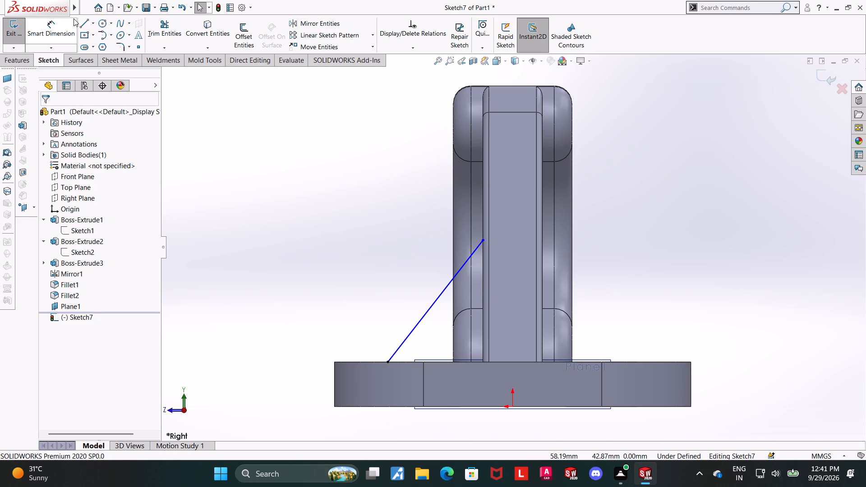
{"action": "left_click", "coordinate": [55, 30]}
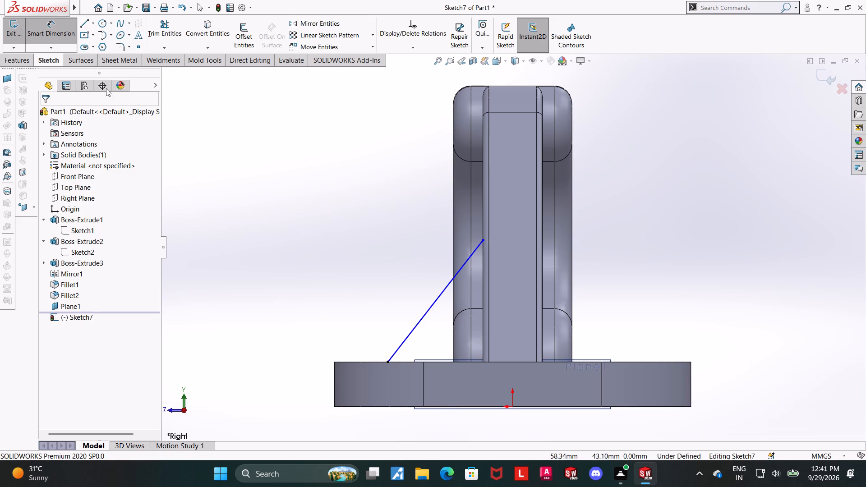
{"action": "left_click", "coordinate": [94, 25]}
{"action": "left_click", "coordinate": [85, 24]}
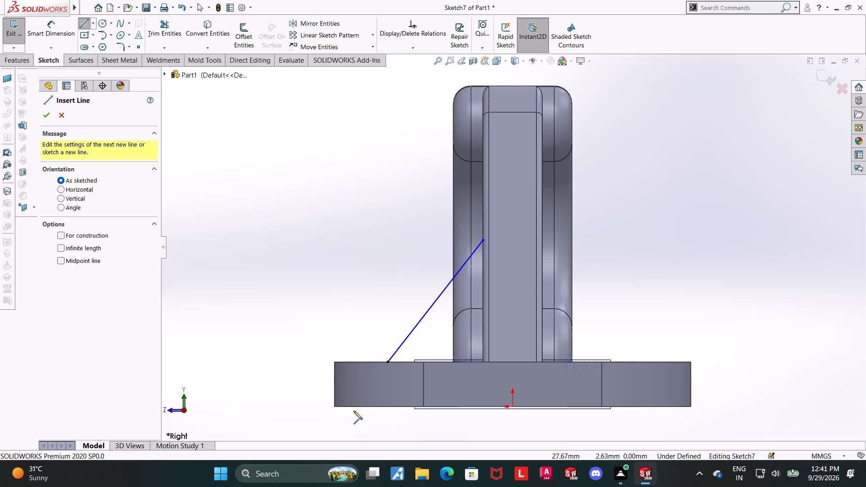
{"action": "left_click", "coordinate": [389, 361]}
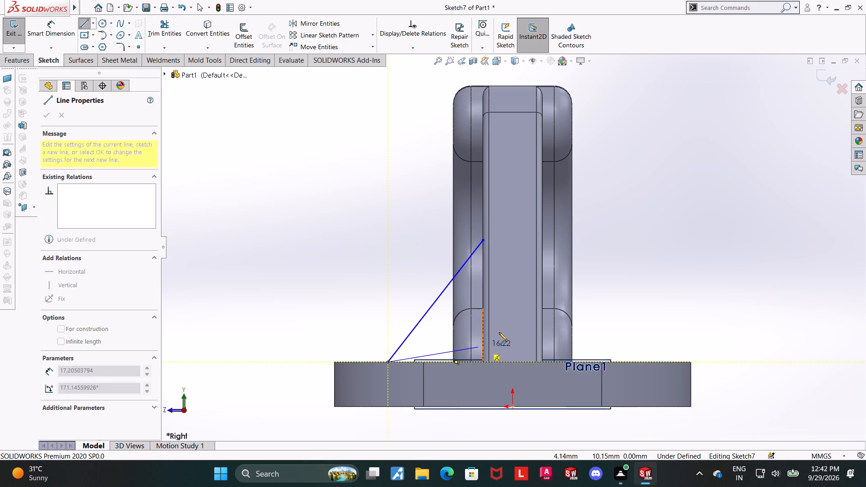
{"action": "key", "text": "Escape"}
Close the triangular rib profile with a vertical line about 20.5 mm along the web and a horizontal line along the plate's top.
{"action": "left_click", "coordinate": [84, 25]}
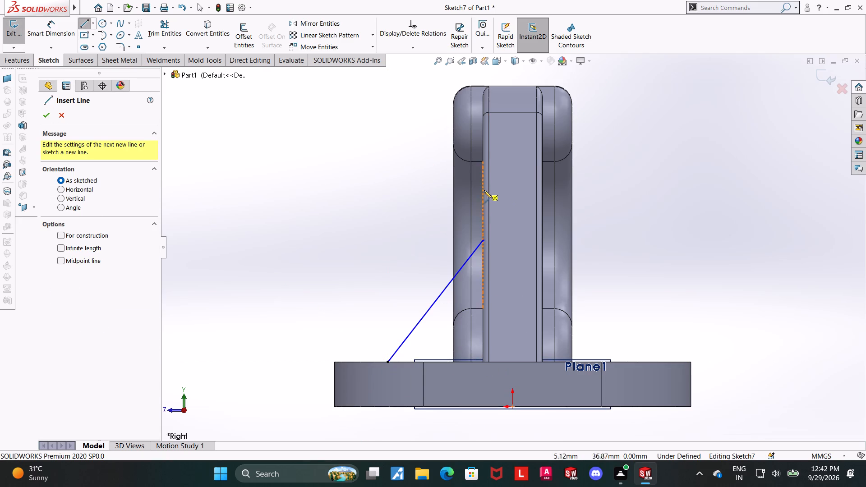
{"action": "left_click", "coordinate": [482, 242]}
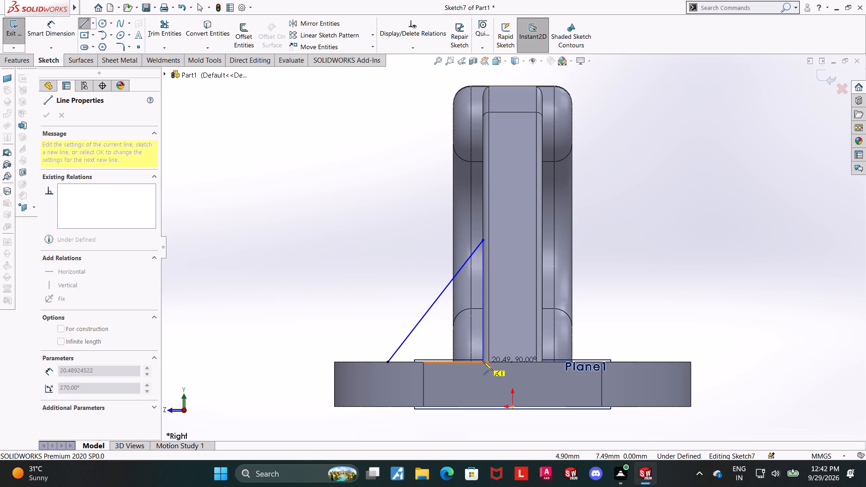
{"action": "left_click", "coordinate": [483, 362]}
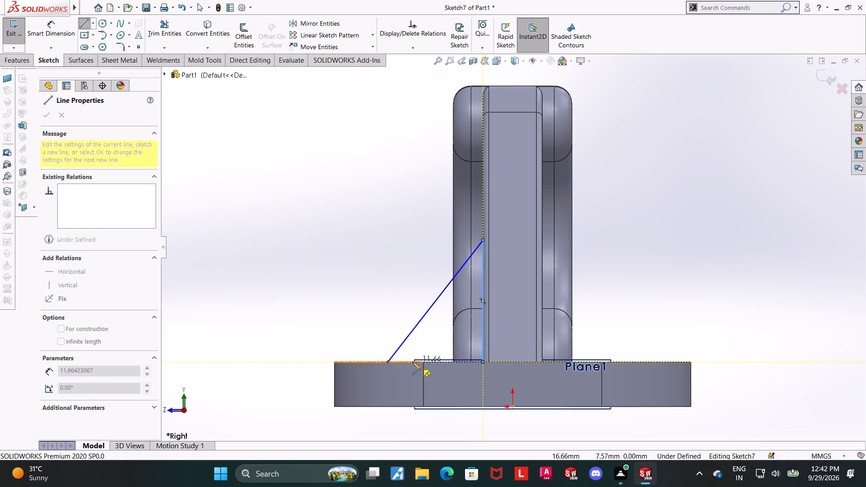
{"action": "left_click", "coordinate": [389, 361]}
{"action": "key", "text": "Escape"}
{"action": "key", "text": "Escape"}
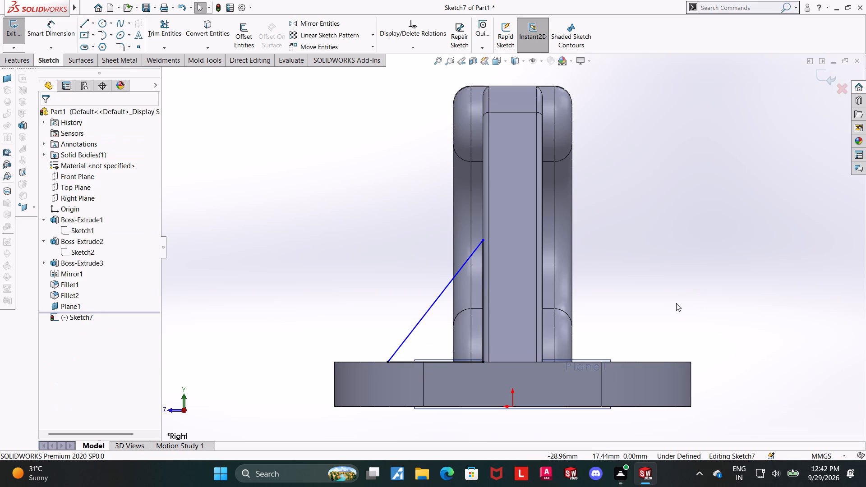
Apply an equal relation between the horizontal and vertical lines of the triangular rib profile.
{"action": "key", "text": "Escape"}
{"action": "left_click", "coordinate": [456, 361]}
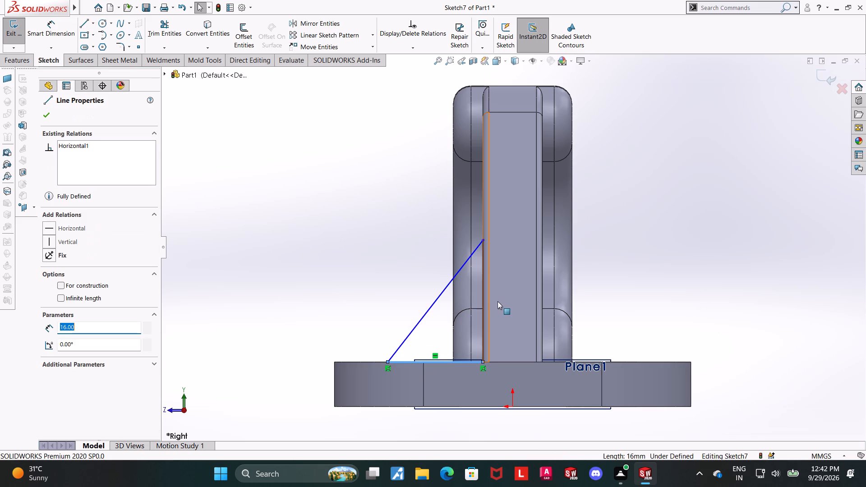
{"action": "left_click", "coordinate": [480, 304], "text": "ctrl"}
{"action": "key", "text": "Escape"}
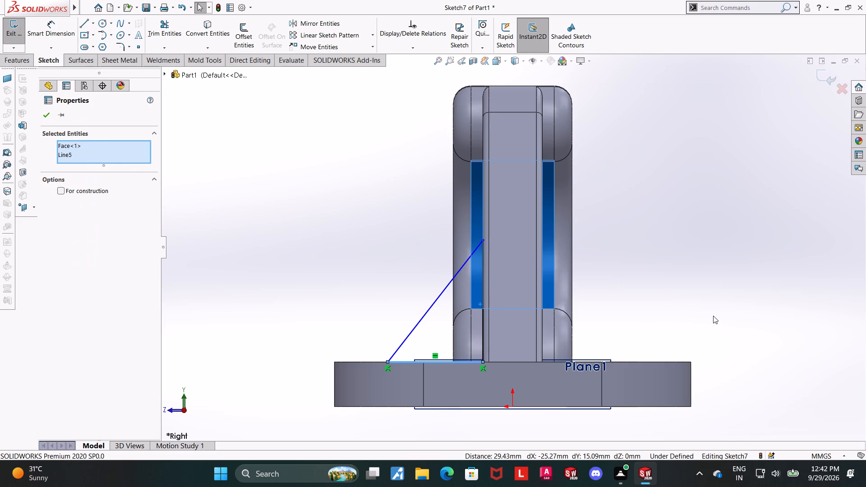
{"action": "left_click", "coordinate": [714, 316]}
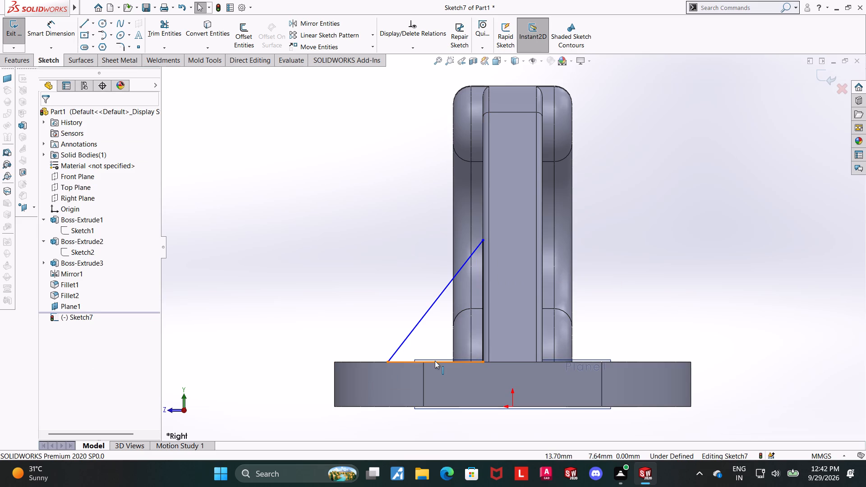
{"action": "left_click", "coordinate": [411, 363]}
{"action": "left_click", "coordinate": [482, 324], "text": "ctrl"}
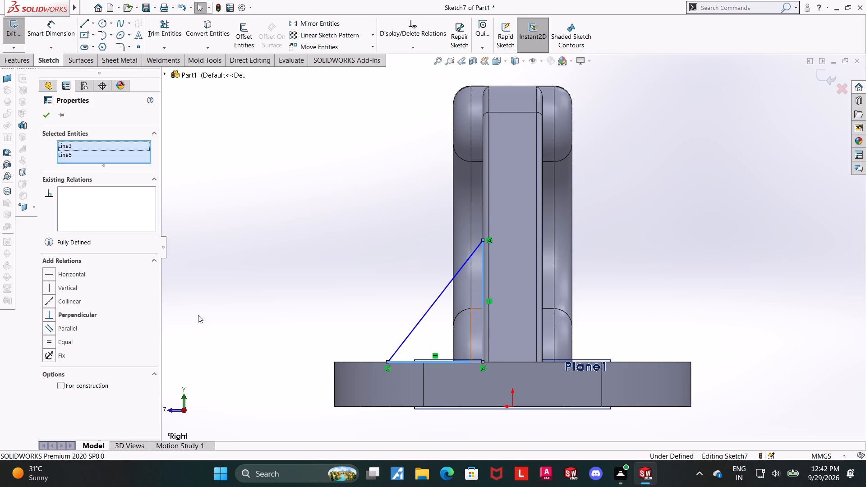
{"action": "left_click", "coordinate": [51, 340]}
{"action": "left_click", "coordinate": [689, 315]}
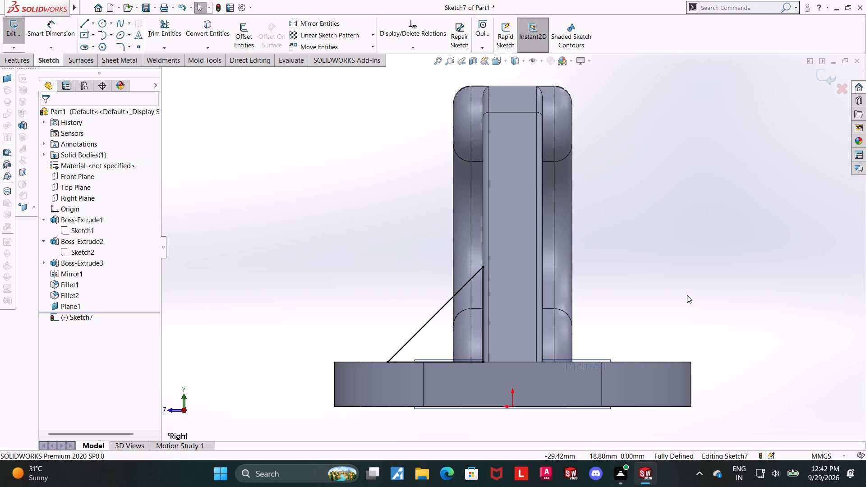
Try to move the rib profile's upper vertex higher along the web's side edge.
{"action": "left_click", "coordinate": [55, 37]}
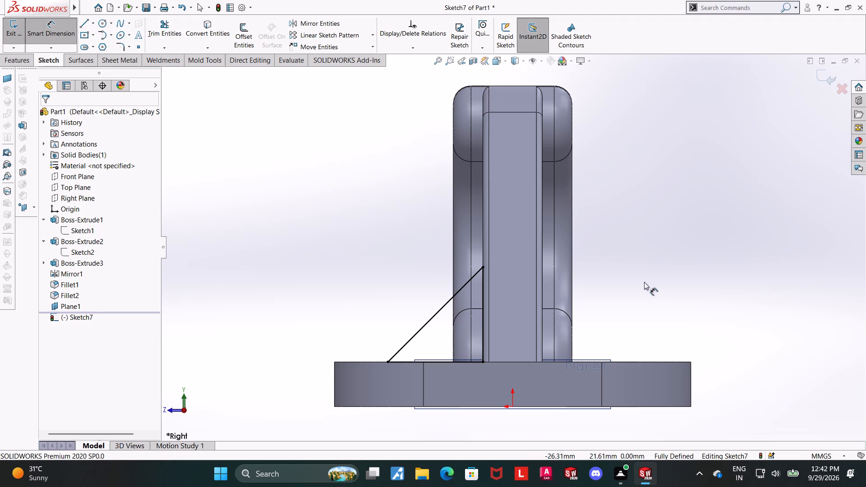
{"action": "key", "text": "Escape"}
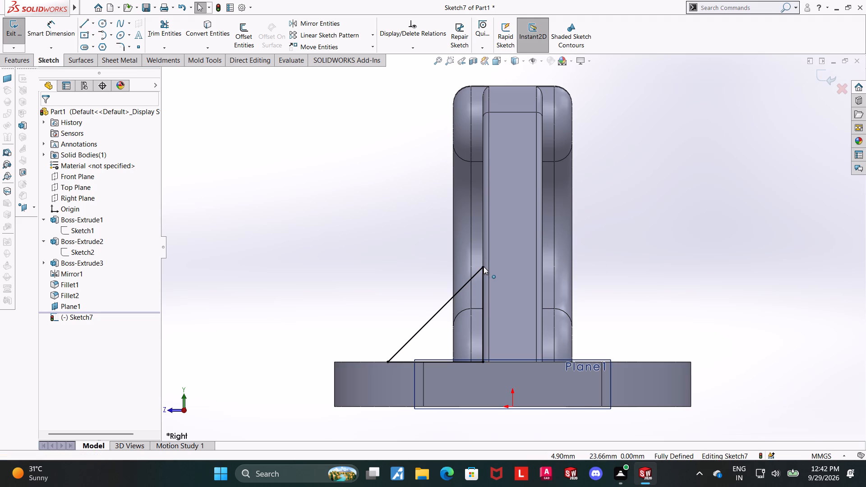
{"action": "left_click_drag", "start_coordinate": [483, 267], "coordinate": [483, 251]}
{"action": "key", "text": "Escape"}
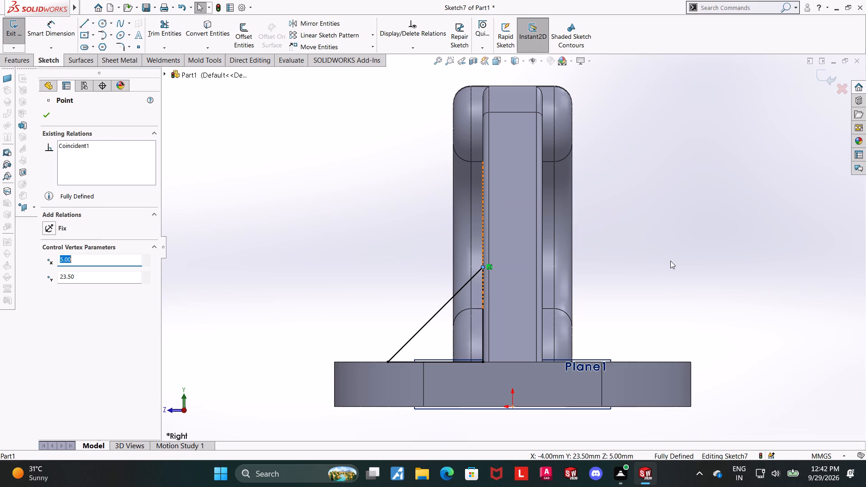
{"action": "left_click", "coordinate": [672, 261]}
Examine the rib profile in wireframe from the right view, checking its lower outer corner against the base plate, and return to shaded display.
{"action": "middle_click", "coordinate": [673, 270]}
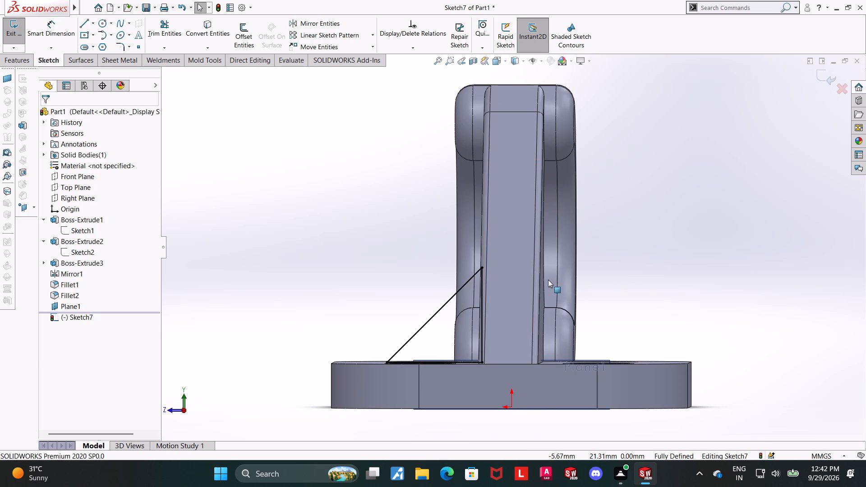
{"action": "left_click", "coordinate": [495, 60]}
{"action": "left_click", "coordinate": [438, 277]}
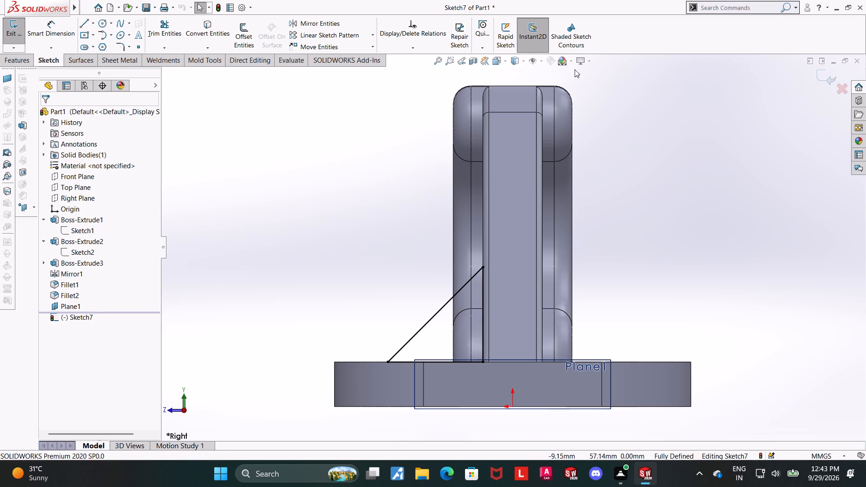
{"action": "left_click", "coordinate": [524, 60]}
{"action": "left_click", "coordinate": [520, 122]}
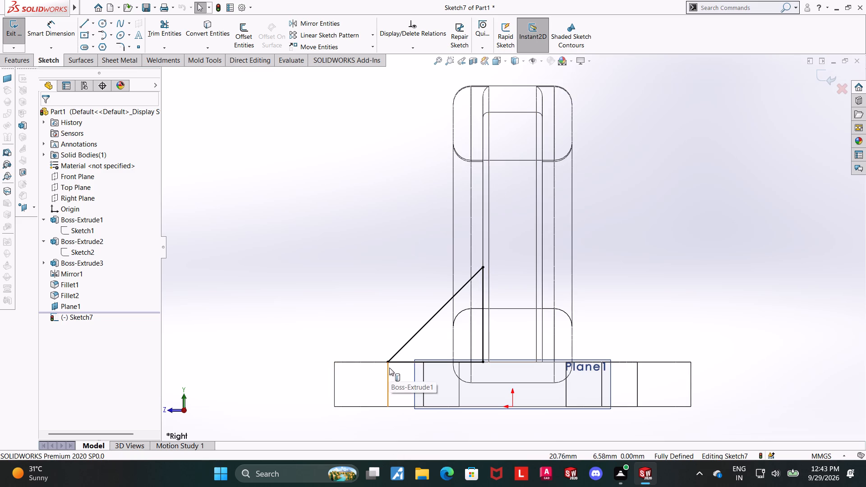
{"action": "scroll", "coordinate": [389, 368], "scroll_direction": "down", "scroll_amount": 5}
{"action": "left_click", "coordinate": [399, 244]}
{"action": "left_click", "coordinate": [432, 307]}
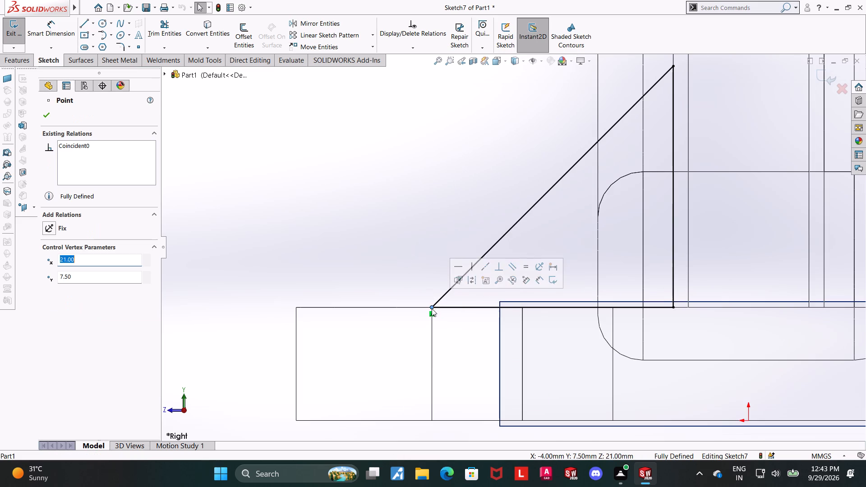
{"action": "left_click", "coordinate": [414, 289]}
{"action": "scroll", "coordinate": [413, 289], "scroll_direction": "up", "scroll_amount": 9}
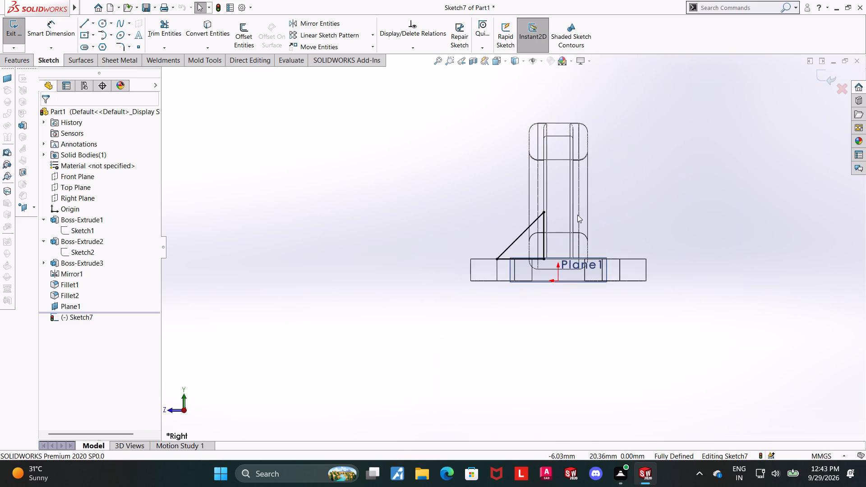
{"action": "scroll", "coordinate": [577, 208], "scroll_direction": "down", "scroll_amount": 4}
{"action": "left_click", "coordinate": [669, 232]}
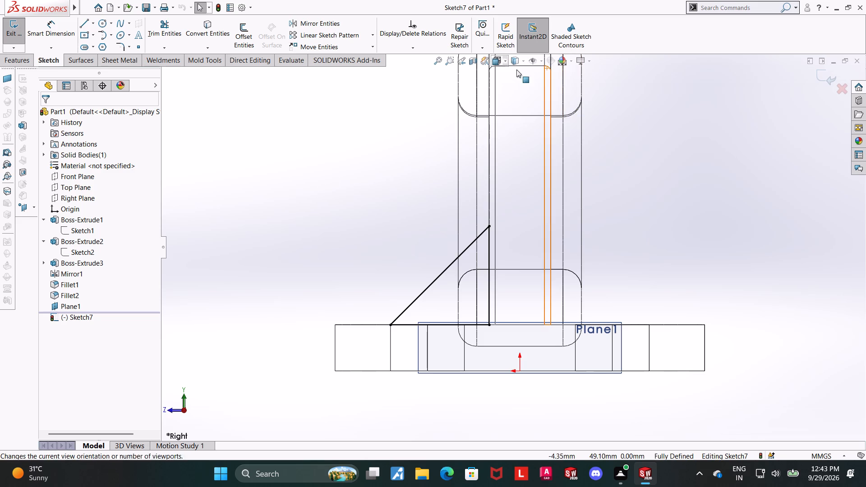
{"action": "left_click", "coordinate": [524, 60]}
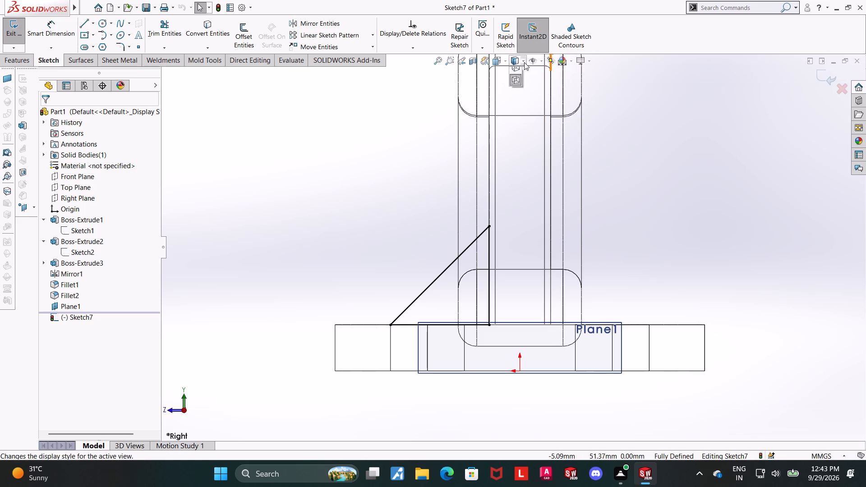
{"action": "left_click", "coordinate": [518, 75]}
{"action": "left_click", "coordinate": [650, 125]}
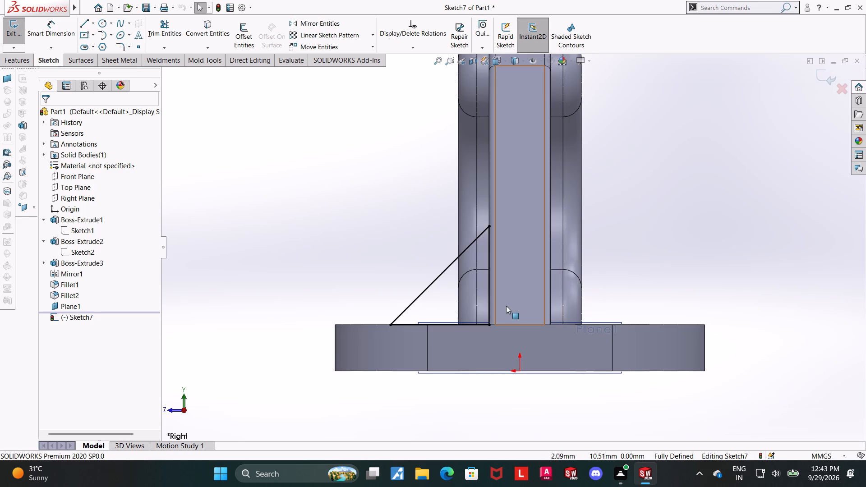
Trim away the rib profile's vertical and horizontal lines, keeping only the sloped line.
{"action": "scroll", "coordinate": [503, 301], "scroll_direction": "down", "scroll_amount": 1}
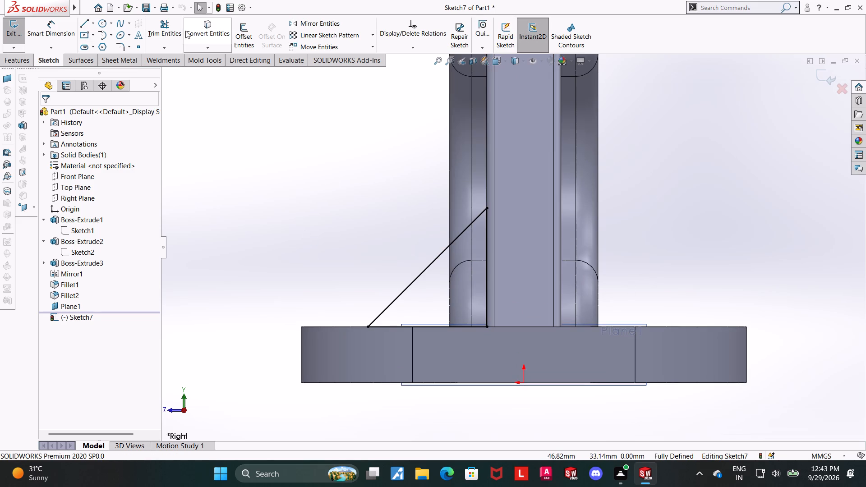
{"action": "left_click", "coordinate": [178, 31]}
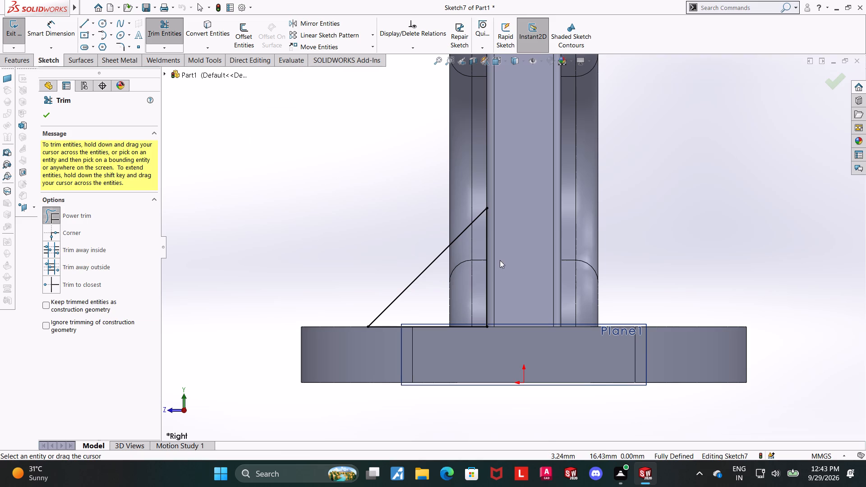
{"action": "left_click_drag", "start_coordinate": [498, 260], "coordinate": [470, 276]}
{"action": "left_click_drag", "start_coordinate": [453, 303], "coordinate": [432, 327]}
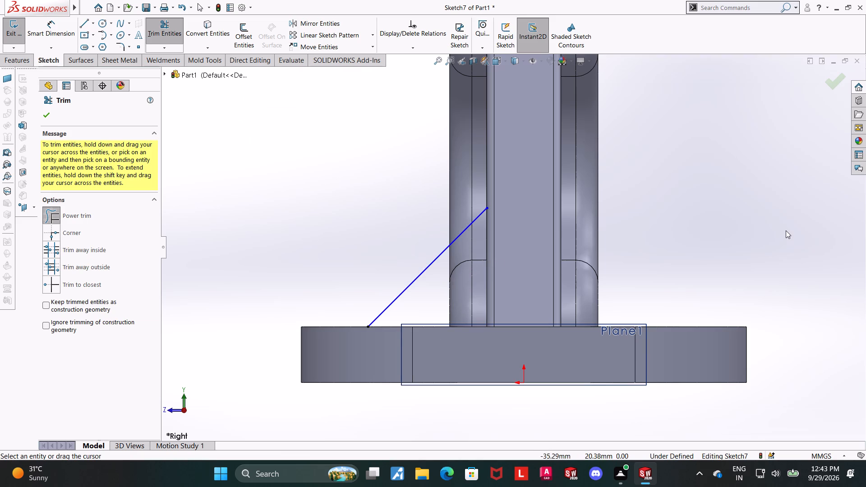
{"action": "left_click", "coordinate": [786, 230]}
{"action": "left_click", "coordinate": [49, 110]}
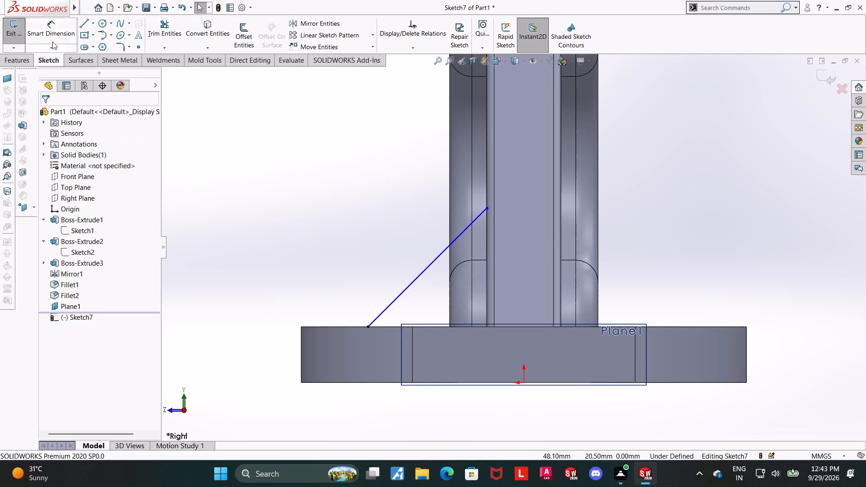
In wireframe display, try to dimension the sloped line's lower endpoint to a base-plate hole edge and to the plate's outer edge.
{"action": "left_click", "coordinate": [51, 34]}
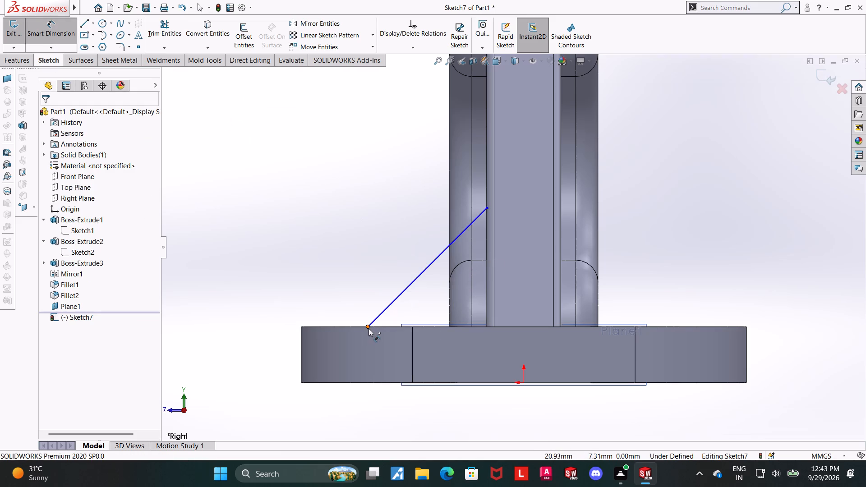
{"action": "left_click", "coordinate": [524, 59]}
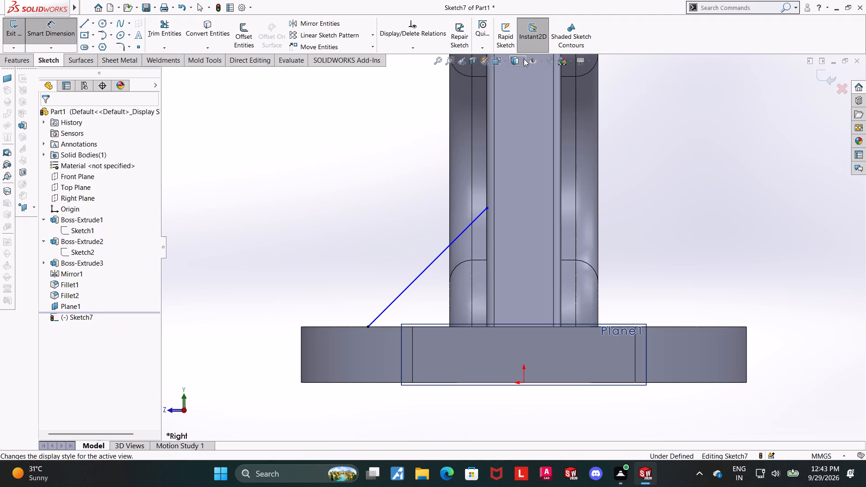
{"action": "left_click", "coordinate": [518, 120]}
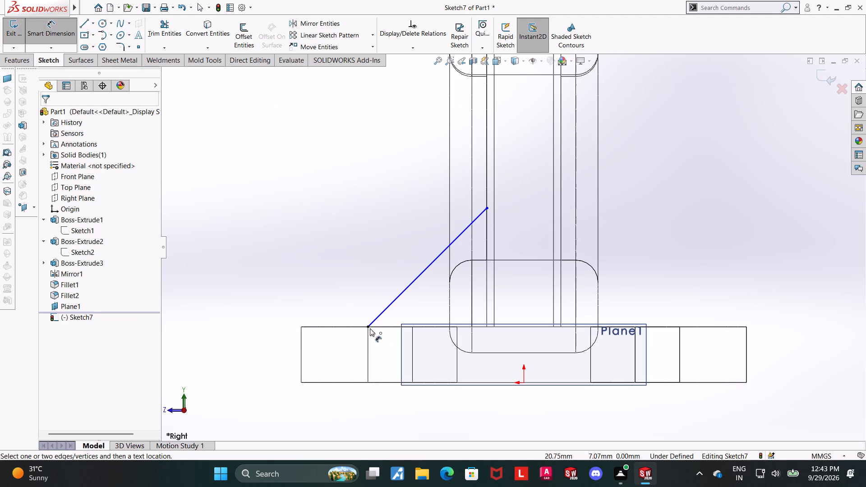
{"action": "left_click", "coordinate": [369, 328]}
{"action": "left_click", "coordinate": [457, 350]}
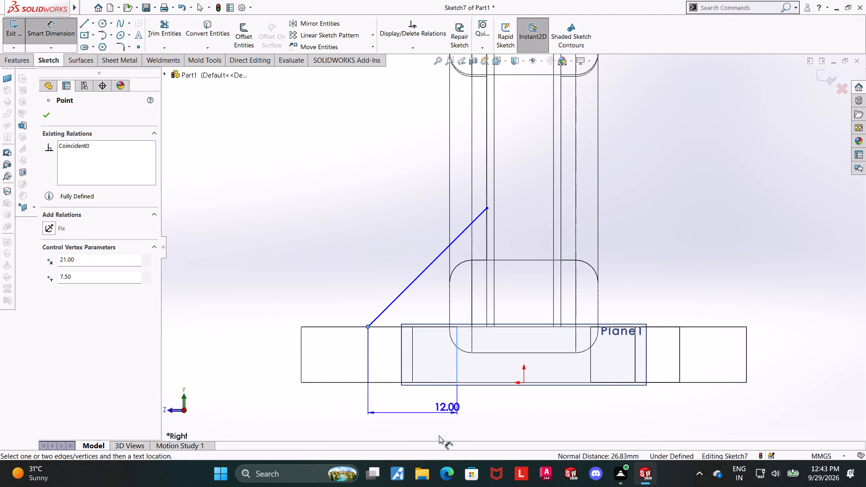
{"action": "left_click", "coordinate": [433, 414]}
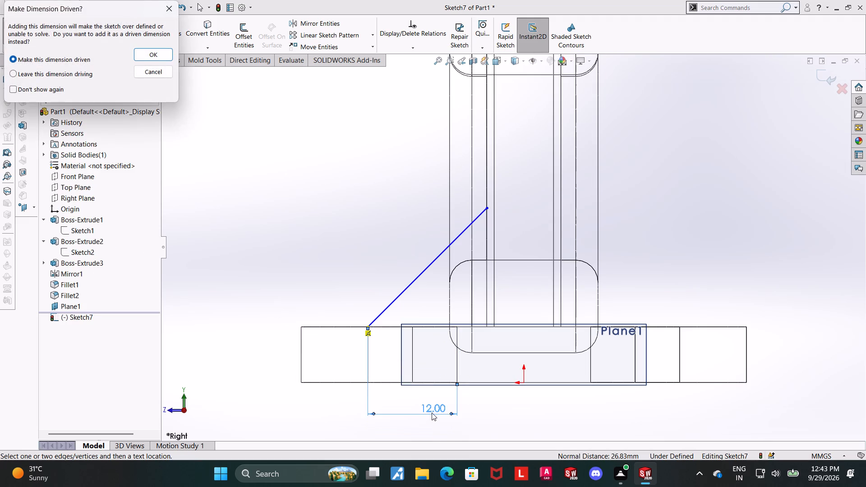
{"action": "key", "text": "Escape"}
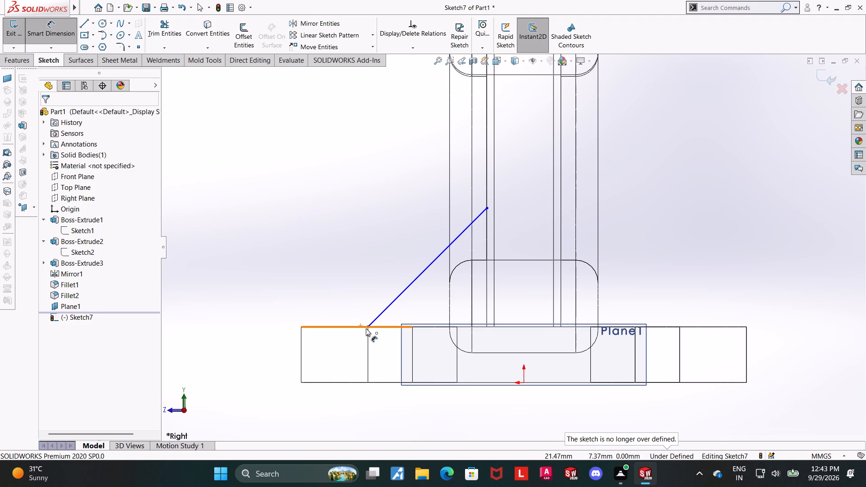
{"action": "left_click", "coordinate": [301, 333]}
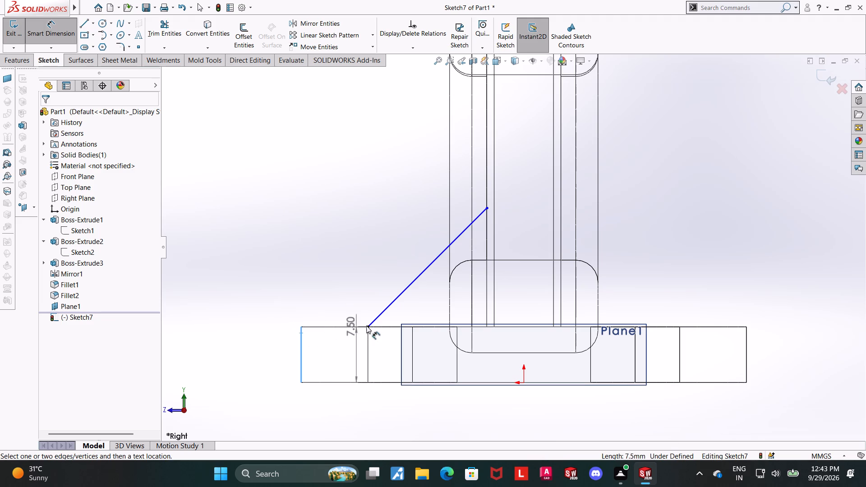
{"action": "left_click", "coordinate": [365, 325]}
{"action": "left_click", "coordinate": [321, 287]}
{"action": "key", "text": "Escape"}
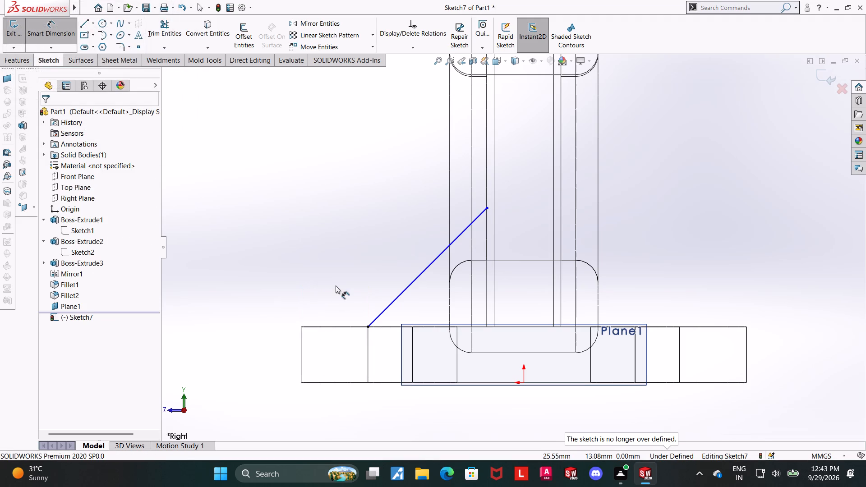
Exit the sketch and create an 8 mm thick rib from the sloped line, with the material side flipped toward the web and base plate.
{"action": "left_click", "coordinate": [819, 78]}
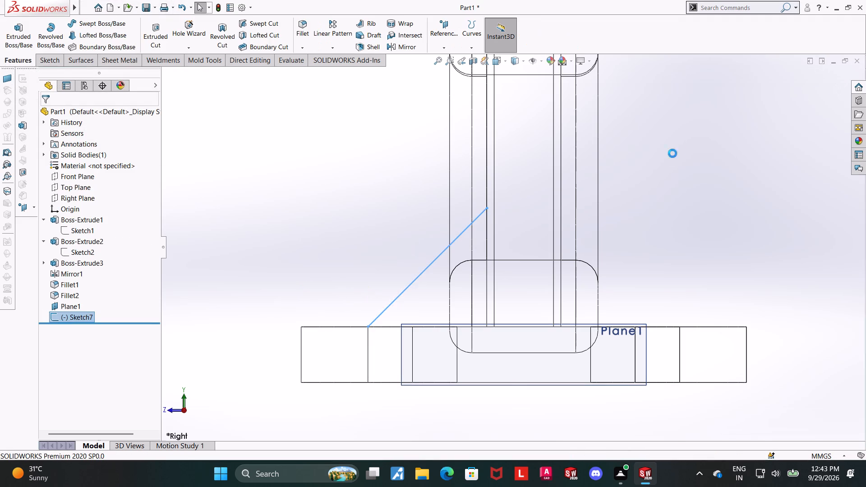
{"action": "middle_click_drag", "start_coordinate": [665, 155], "coordinate": [670, 166]}
{"action": "scroll", "coordinate": [669, 179], "scroll_direction": "up", "scroll_amount": 3}
{"action": "left_click", "coordinate": [376, 22]}
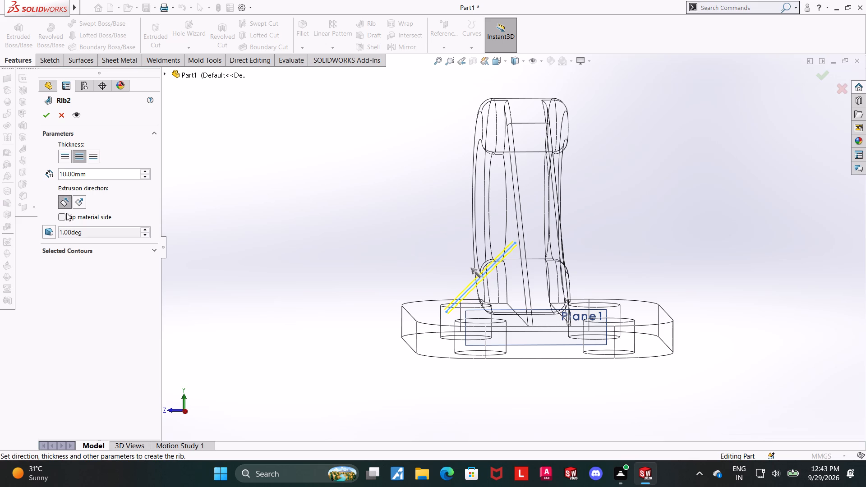
{"action": "left_click", "coordinate": [64, 217]}
{"action": "left_click_drag", "start_coordinate": [103, 172], "coordinate": [93, 174]}
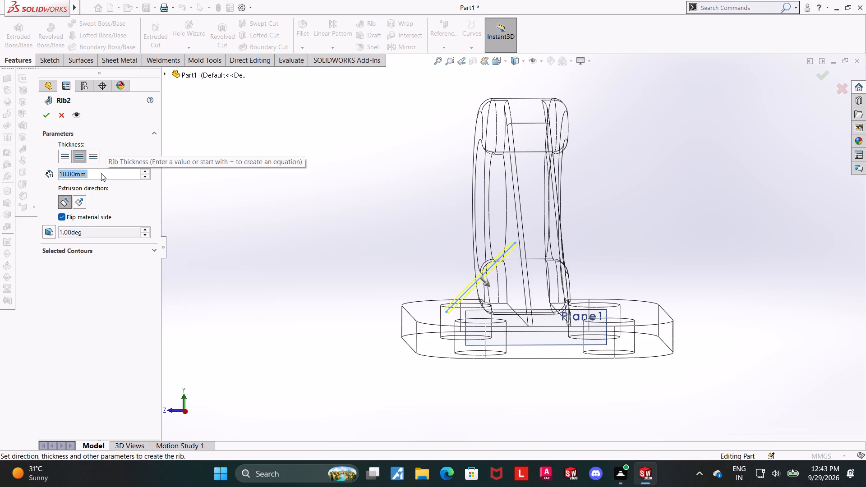
{"action": "key", "text": "8"}
{"action": "key", "text": "Return"}
{"action": "left_click", "coordinate": [44, 115]}
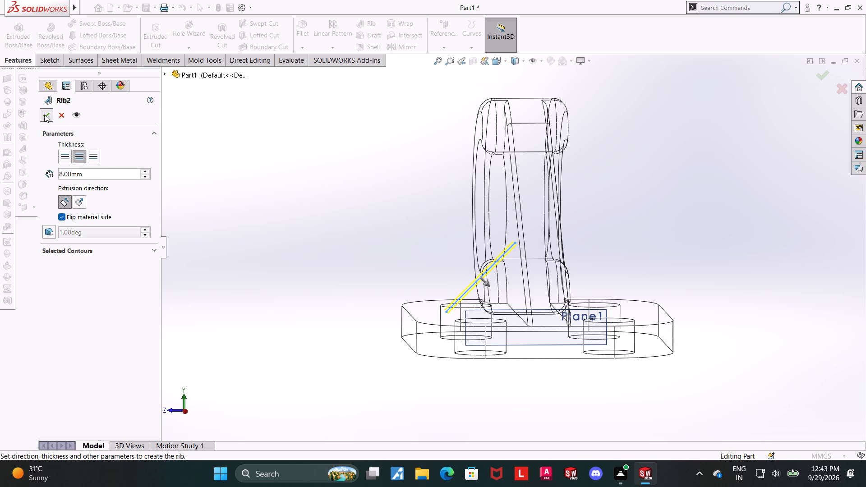
{"action": "left_click", "coordinate": [252, 184]}
Return to shaded display with edges and examine the new rib between the web and base plate from several angles.
{"action": "left_click", "coordinate": [516, 64]}
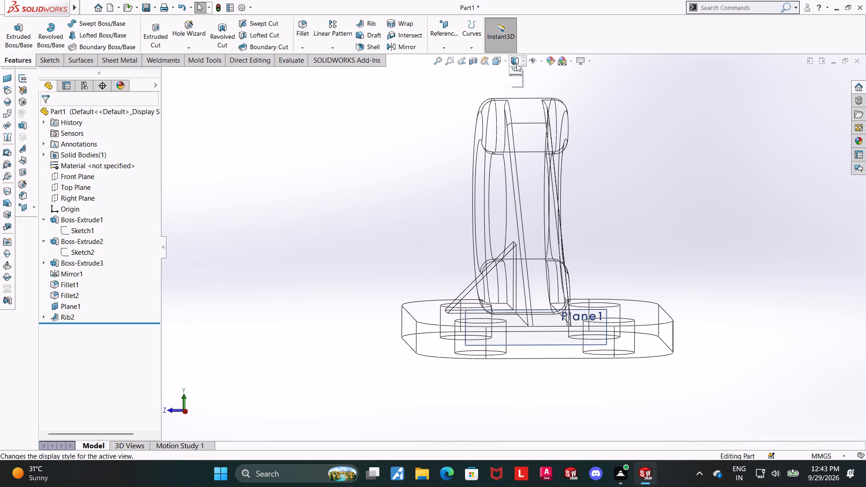
{"action": "left_click", "coordinate": [520, 76]}
{"action": "left_click", "coordinate": [689, 225]}
{"action": "middle_click_drag", "start_coordinate": [681, 229], "coordinate": [681, 238]}
{"action": "scroll", "coordinate": [681, 238], "scroll_direction": "up", "scroll_amount": 1}
{"action": "scroll", "coordinate": [697, 262], "scroll_direction": "down", "scroll_amount": 2}
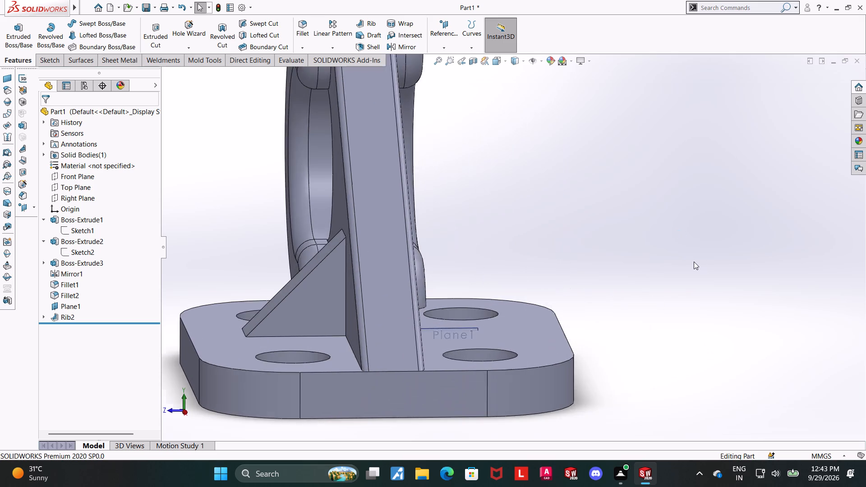
{"action": "scroll", "coordinate": [694, 262], "scroll_direction": "down", "scroll_amount": 1}
{"action": "middle_click_drag", "start_coordinate": [681, 270], "coordinate": [673, 273]}
{"action": "scroll", "coordinate": [654, 296], "scroll_direction": "up", "scroll_amount": 3}
{"action": "middle_click_drag", "start_coordinate": [603, 266], "coordinate": [634, 312]}
{"action": "middle_click", "coordinate": [623, 310]}
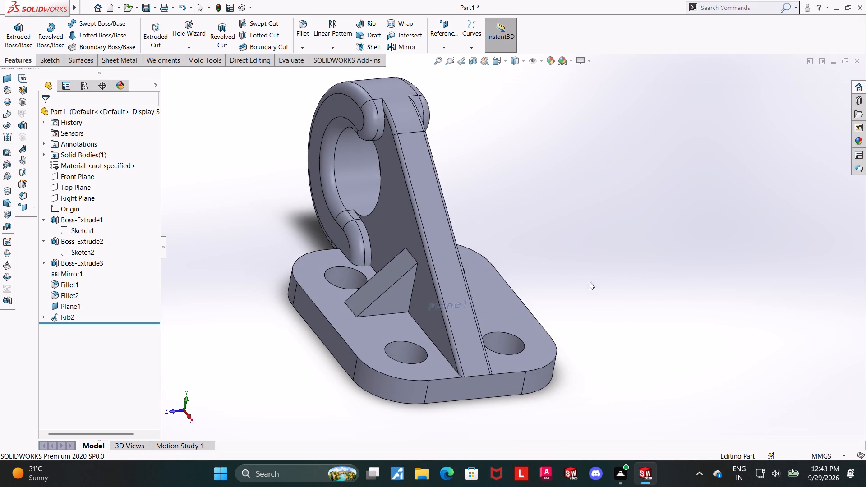
Mirror the triangular side rib about the Front Plane onto the other side of the web.
{"action": "middle_click_drag", "start_coordinate": [585, 280], "coordinate": [610, 259]}
{"action": "middle_click_drag", "start_coordinate": [581, 256], "coordinate": [587, 257]}
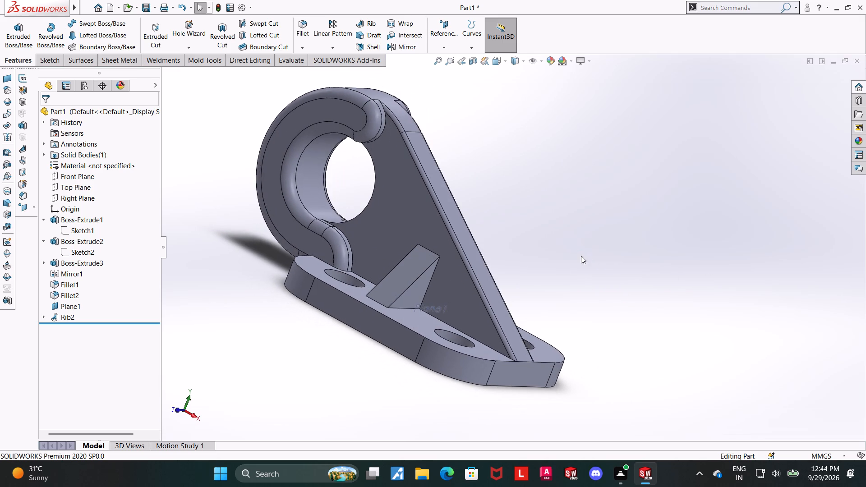
{"action": "middle_click_drag", "start_coordinate": [581, 257], "coordinate": [549, 251]}
{"action": "scroll", "coordinate": [550, 251], "scroll_direction": "up", "scroll_amount": 1}
{"action": "middle_click", "coordinate": [550, 251]}
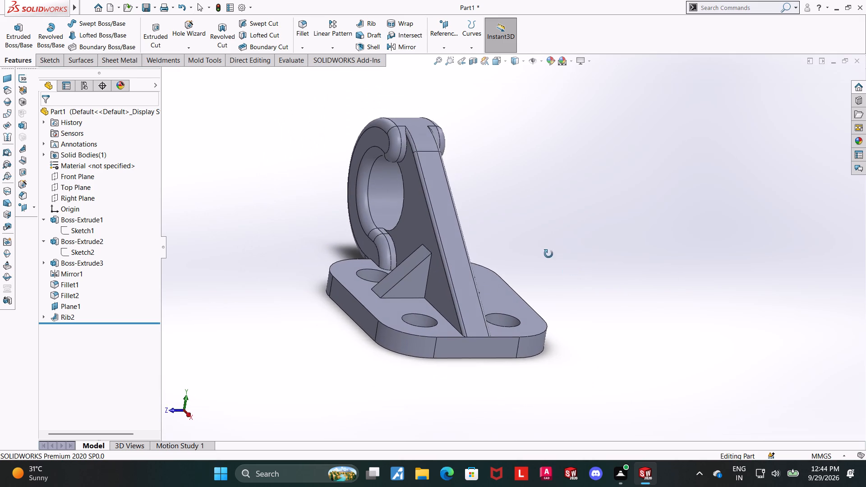
{"action": "left_click", "coordinate": [396, 48]}
{"action": "middle_click_drag", "start_coordinate": [539, 183], "coordinate": [523, 181]}
{"action": "left_click", "coordinate": [163, 74]}
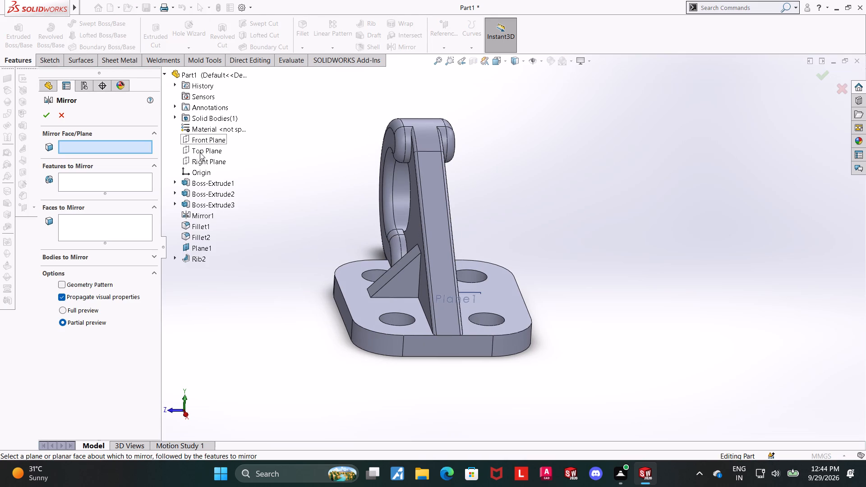
{"action": "left_click", "coordinate": [199, 140]}
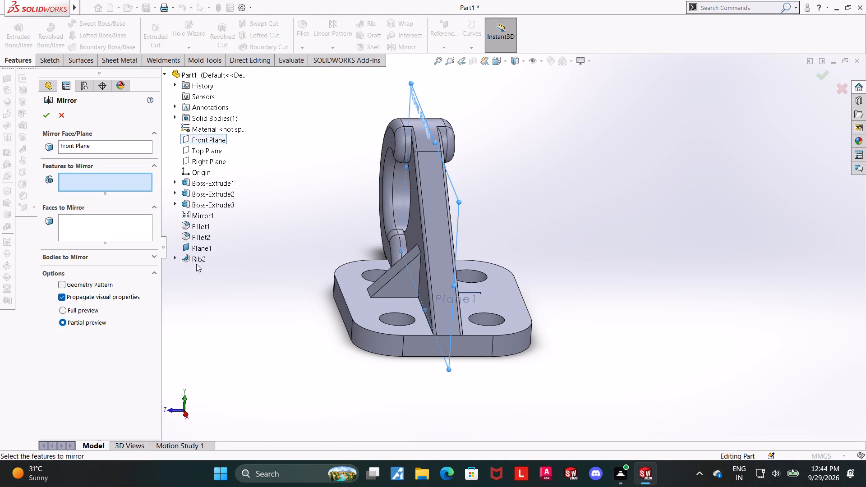
{"action": "left_click", "coordinate": [196, 264]}
{"action": "left_click", "coordinate": [196, 261]}
{"action": "left_click", "coordinate": [39, 110]}
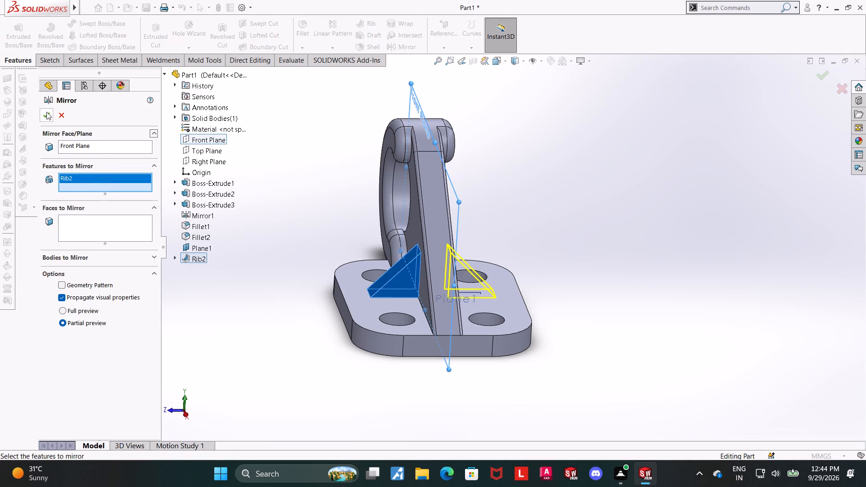
{"action": "left_click", "coordinate": [46, 112]}
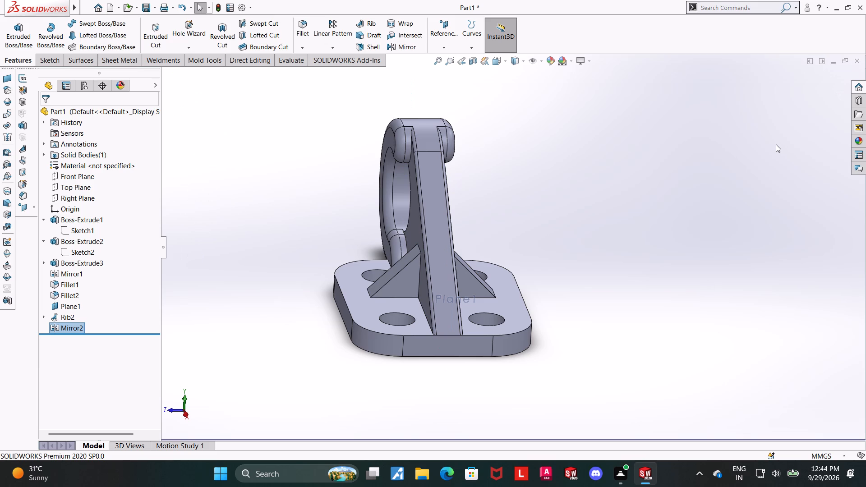
{"action": "left_click", "coordinate": [589, 264]}
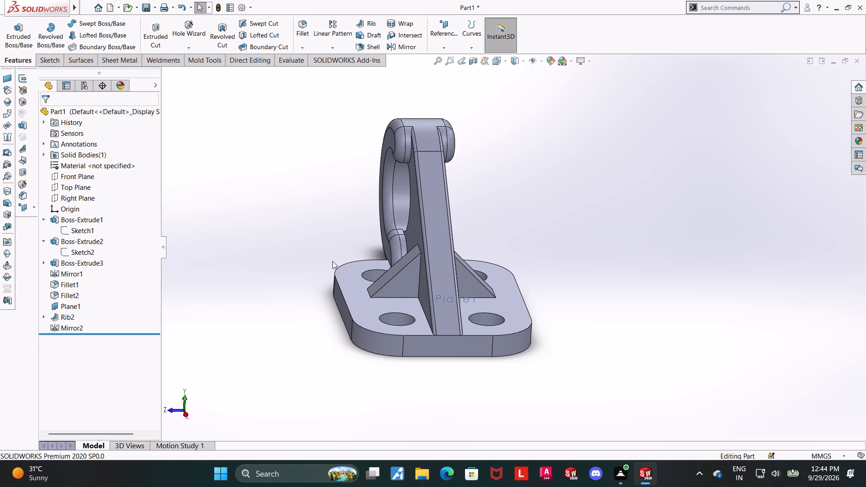
Edit the original rib so its 8 mm thickness is added only on the second side of the sketch line.
{"action": "middle_click_drag", "start_coordinate": [332, 261], "coordinate": [353, 265]}
{"action": "left_click", "coordinate": [64, 313]}
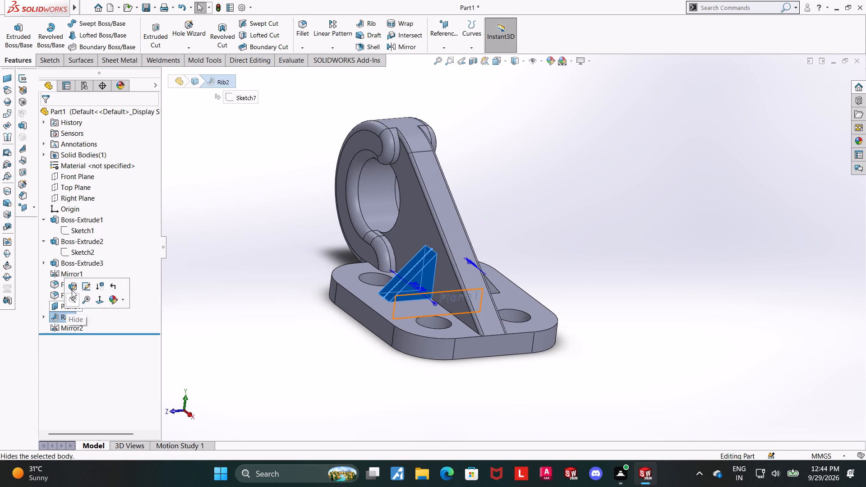
{"action": "left_click", "coordinate": [74, 287]}
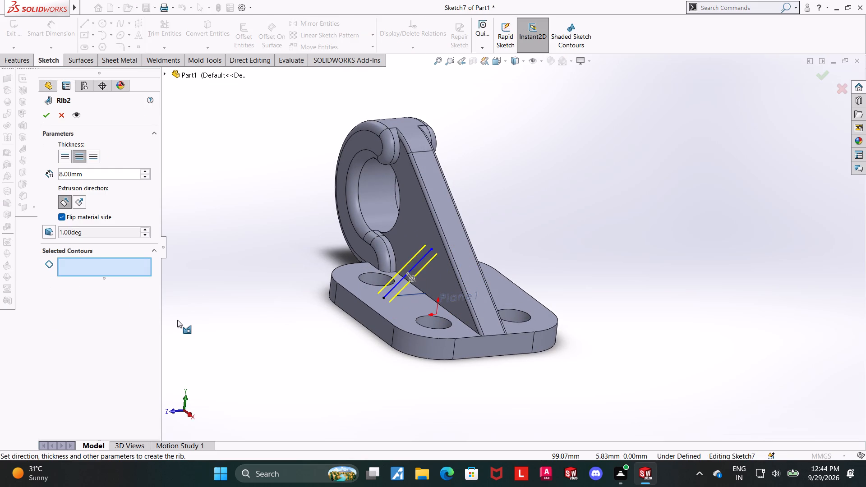
{"action": "middle_click_drag", "start_coordinate": [231, 271], "coordinate": [241, 268]}
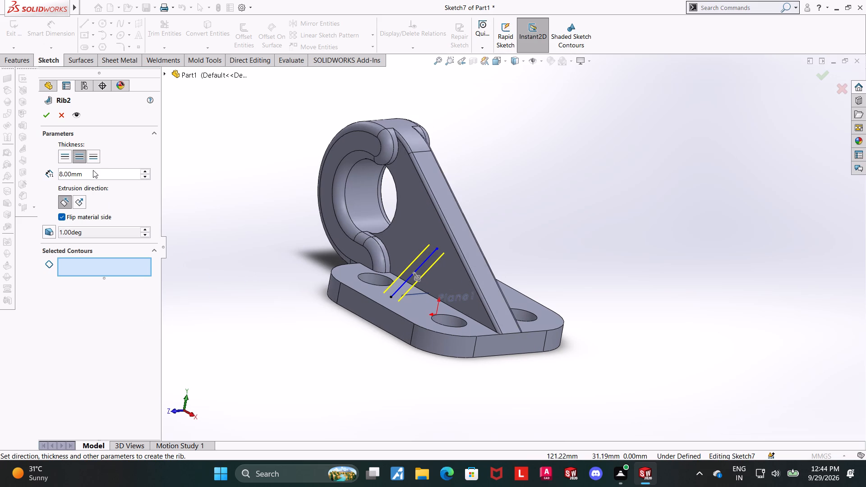
{"action": "left_click", "coordinate": [93, 158]}
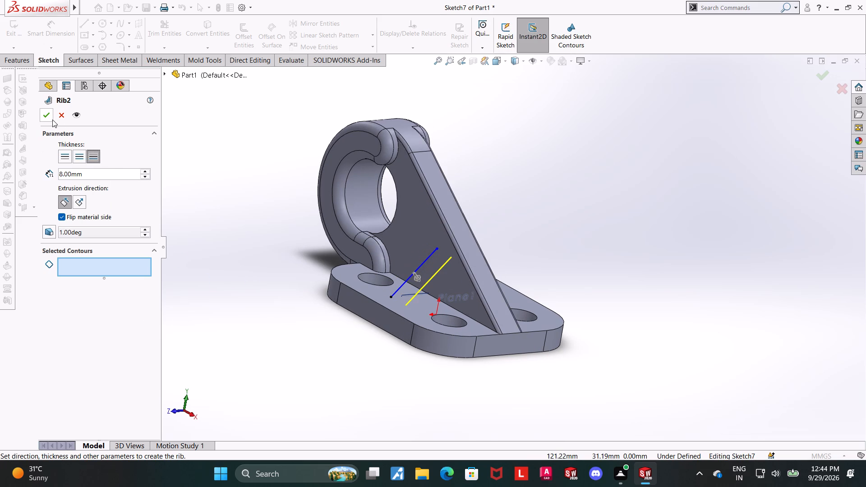
{"action": "left_click", "coordinate": [51, 119]}
{"action": "left_click", "coordinate": [225, 219]}
Enlarge the rib's offset plane, Plane1, upward so its outline extends from the base plate to above the web's sloped edge.
{"action": "middle_click_drag", "start_coordinate": [280, 293], "coordinate": [288, 278]}
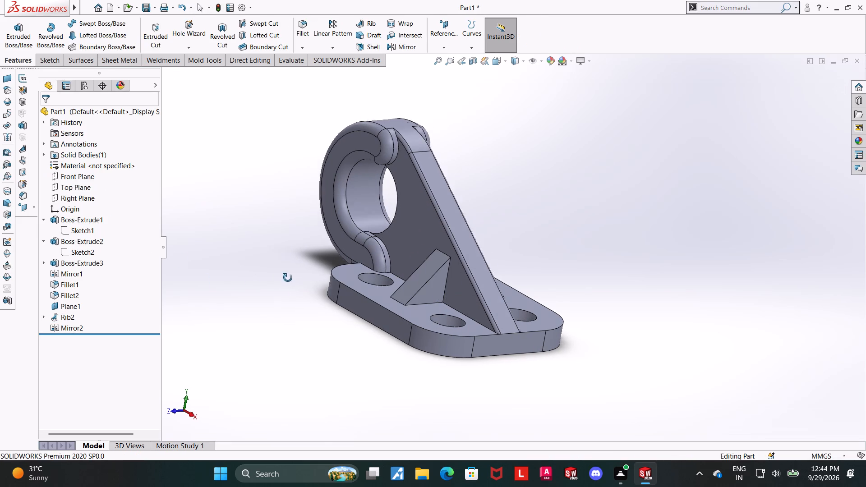
{"action": "middle_click_drag", "start_coordinate": [288, 278], "coordinate": [367, 273]}
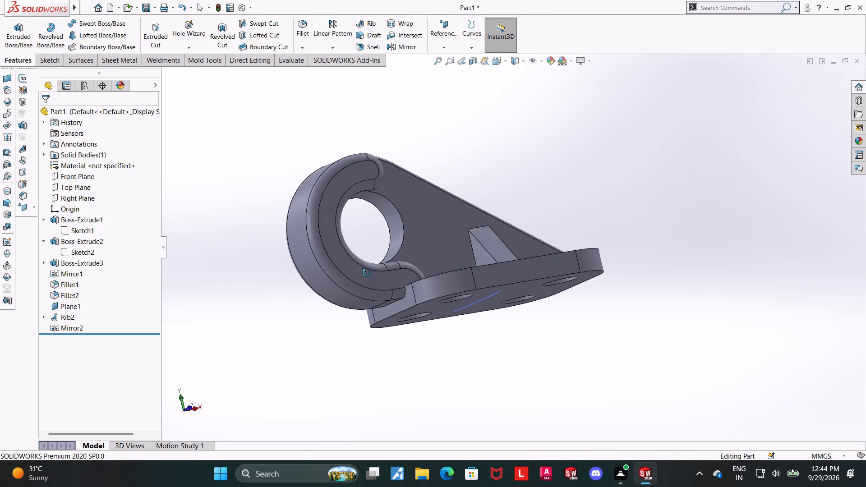
{"action": "middle_click_drag", "start_coordinate": [367, 273], "coordinate": [351, 286]}
{"action": "middle_click_drag", "start_coordinate": [443, 225], "coordinate": [369, 267]}
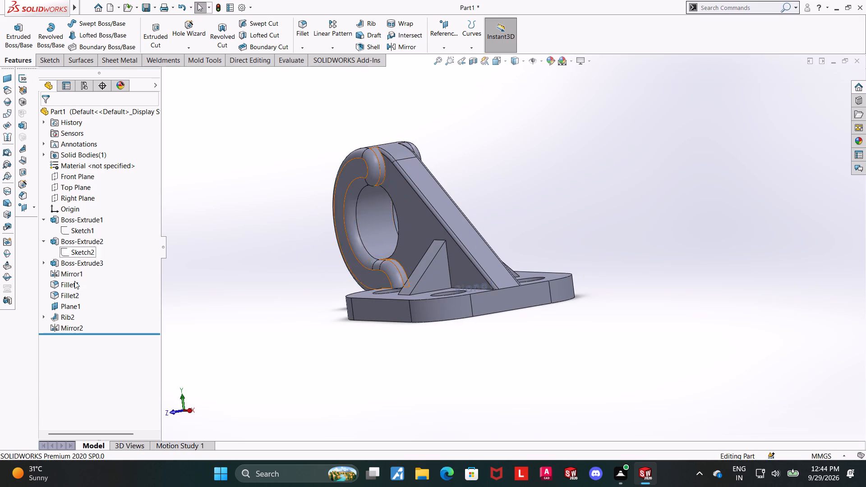
{"action": "left_click", "coordinate": [71, 303]}
{"action": "middle_click_drag", "start_coordinate": [310, 323], "coordinate": [372, 330]}
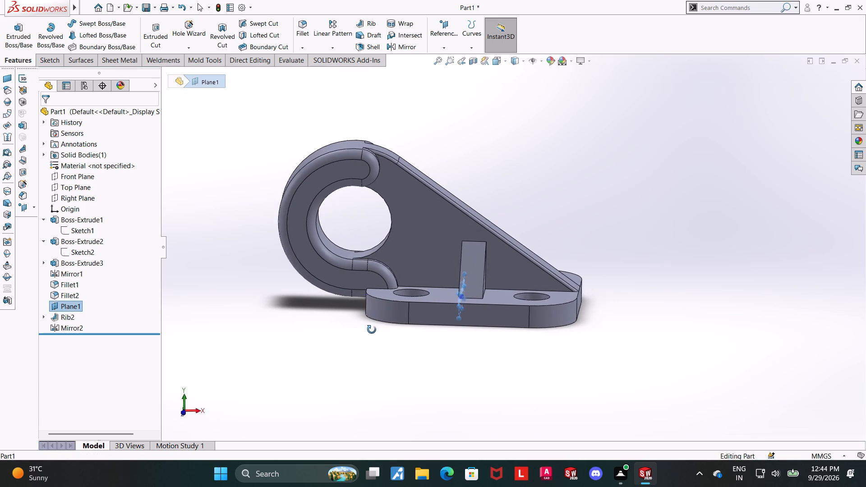
{"action": "middle_click_drag", "start_coordinate": [372, 330], "coordinate": [373, 330]}
{"action": "left_click_drag", "start_coordinate": [461, 285], "coordinate": [463, 165]}
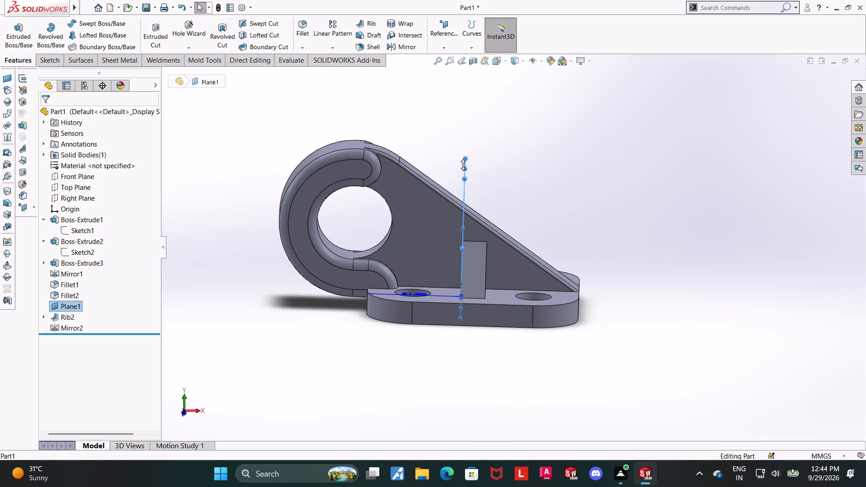
{"action": "left_click_drag", "start_coordinate": [463, 165], "coordinate": [461, 147]}
{"action": "left_click", "coordinate": [718, 230]}
Examine the side rib's position relative to Plane1 in the front view and from an angle.
{"action": "left_click", "coordinate": [500, 63]}
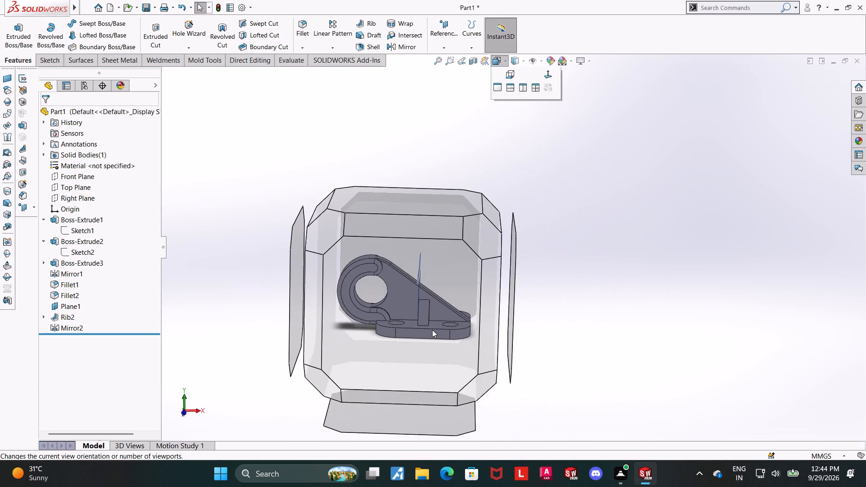
{"action": "left_click", "coordinate": [432, 330]}
{"action": "scroll", "coordinate": [614, 289], "scroll_direction": "down", "scroll_amount": 4}
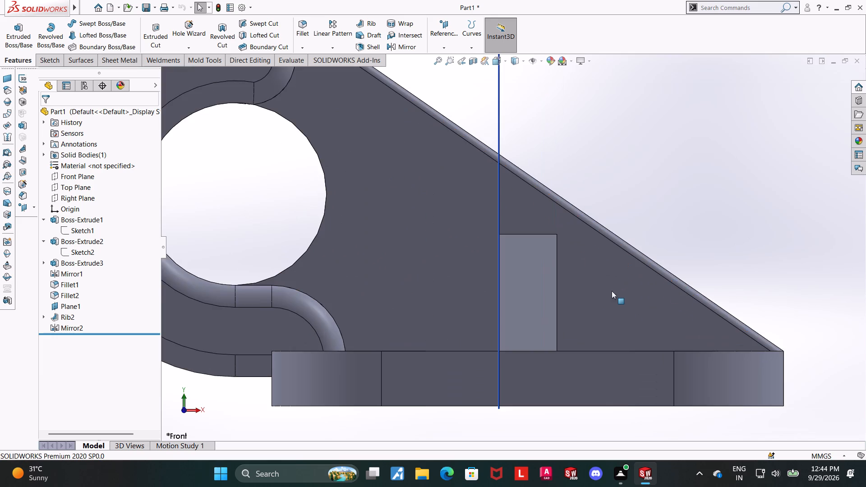
{"action": "scroll", "coordinate": [698, 284], "scroll_direction": "up", "scroll_amount": 5}
{"action": "left_click", "coordinate": [714, 274]}
{"action": "middle_click_drag", "start_coordinate": [701, 279], "coordinate": [643, 278]}
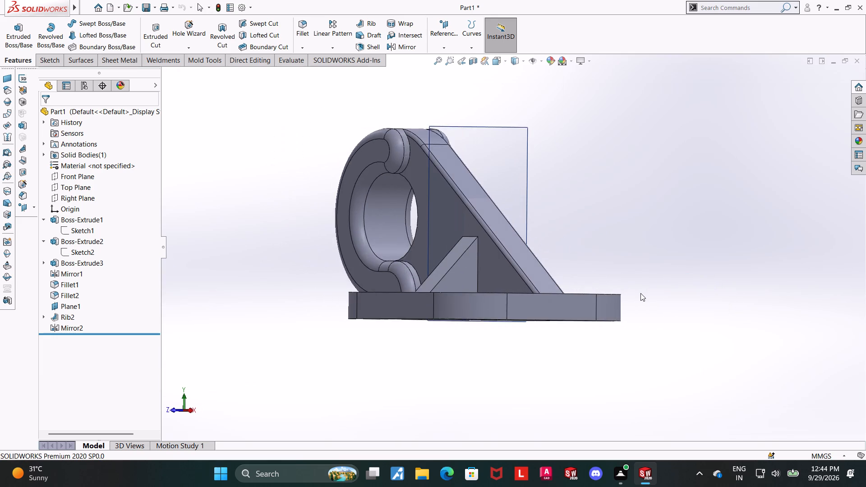
{"action": "scroll", "coordinate": [640, 293], "scroll_direction": "up", "scroll_amount": 2}
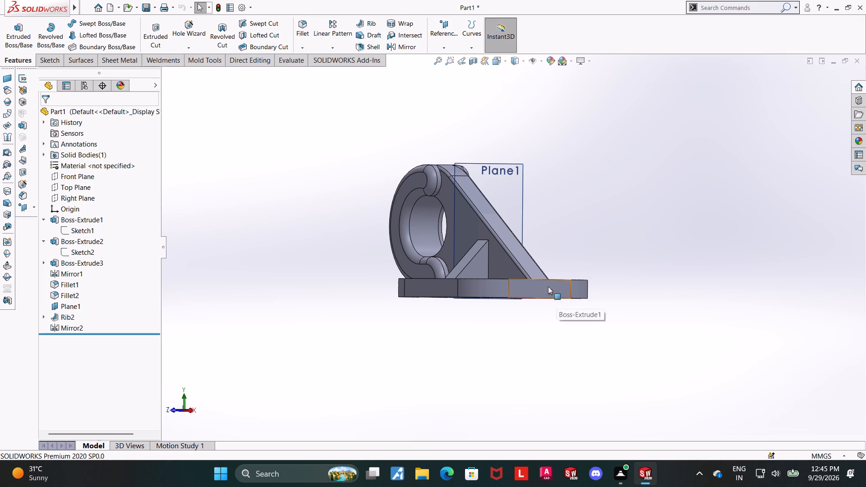
{"action": "middle_click_drag", "start_coordinate": [539, 134], "coordinate": [530, 149]}
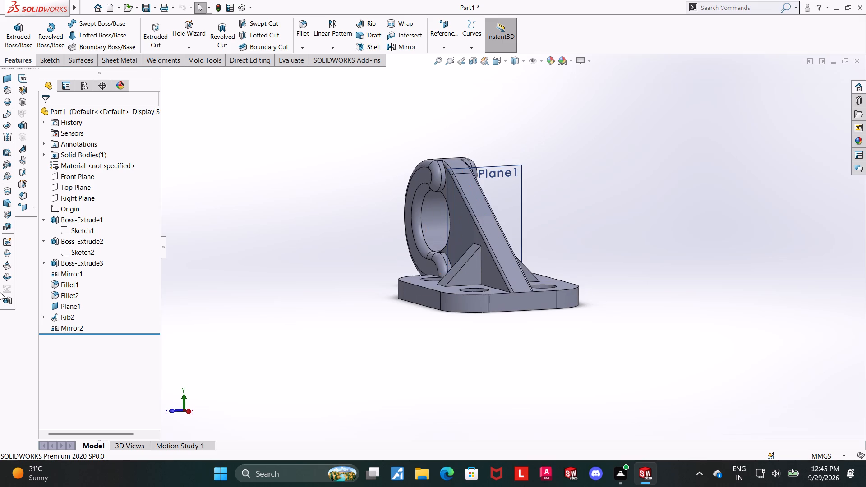
Hide the offset plane Plane1.
{"action": "right_click", "coordinate": [61, 308]}
{"action": "left_click", "coordinate": [79, 256]}
Fillet the four sloped edges of the two side ribs with a 2 mm radius.
{"action": "scroll", "coordinate": [554, 213], "scroll_direction": "down", "scroll_amount": 2}
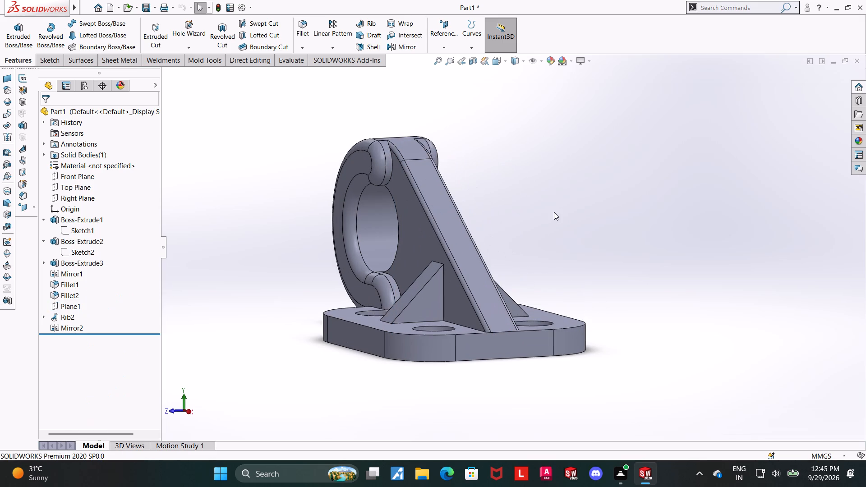
{"action": "left_click", "coordinate": [305, 24]}
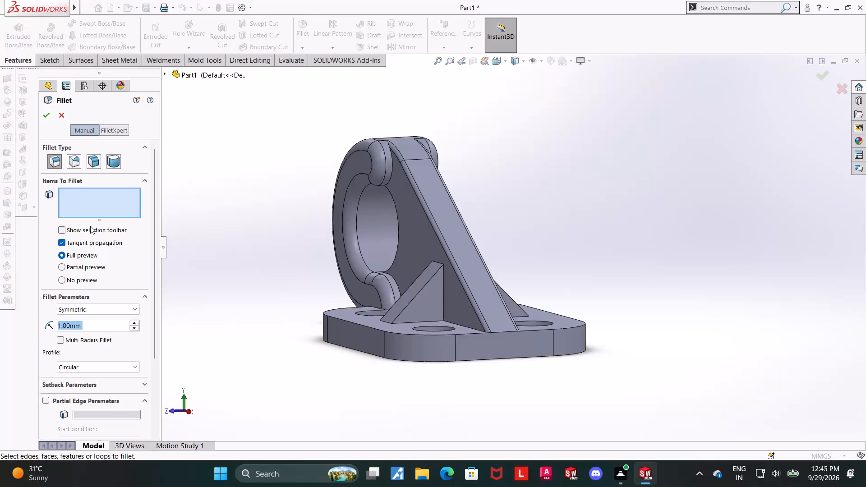
{"action": "key", "text": "2"}
{"action": "key", "text": "Return"}
{"action": "left_click", "coordinate": [420, 292]}
{"action": "middle_click_drag", "start_coordinate": [563, 223], "coordinate": [565, 225]}
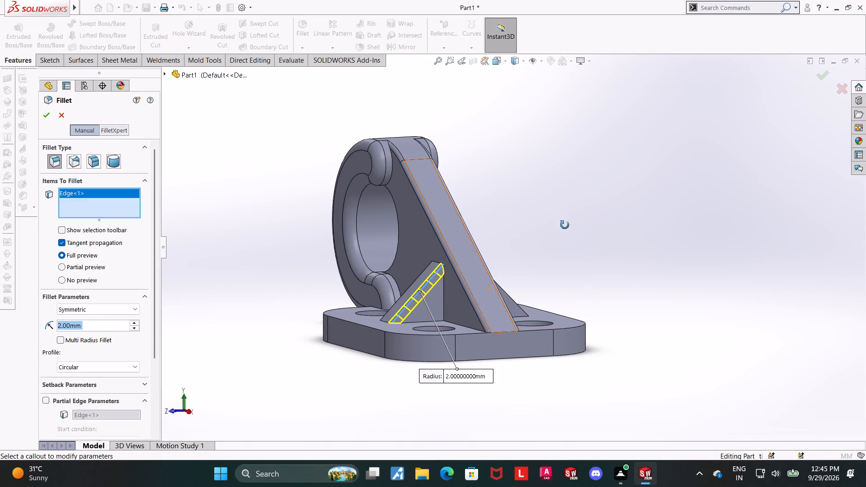
{"action": "middle_click_drag", "start_coordinate": [565, 225], "coordinate": [602, 305]}
{"action": "left_click", "coordinate": [424, 325]}
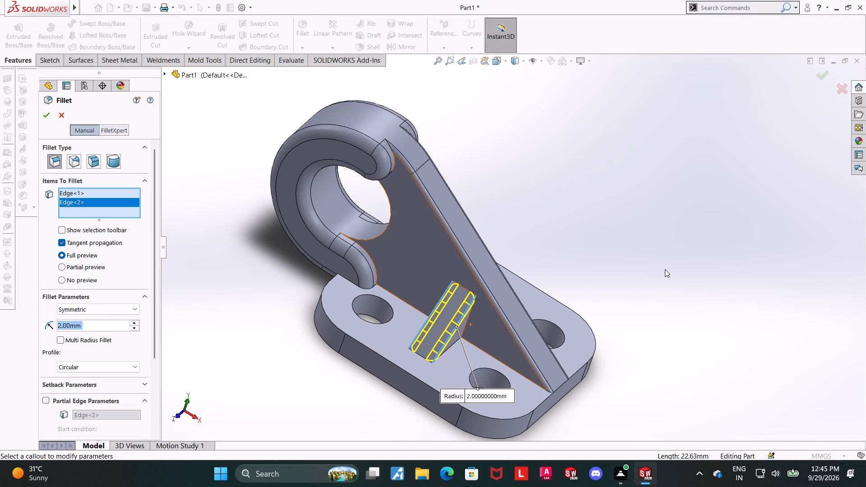
{"action": "middle_click_drag", "start_coordinate": [662, 269], "coordinate": [586, 294]}
{"action": "left_click", "coordinate": [501, 289]}
{"action": "middle_click_drag", "start_coordinate": [685, 264], "coordinate": [686, 300]}
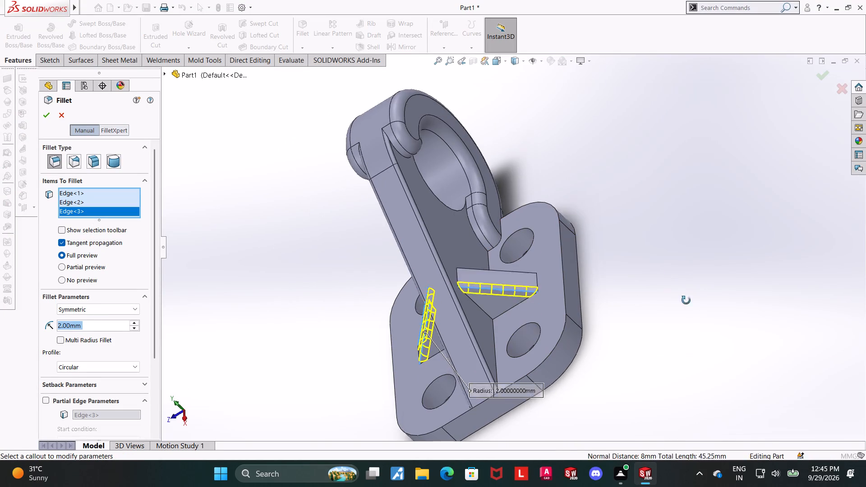
{"action": "middle_click_drag", "start_coordinate": [686, 300], "coordinate": [694, 380]}
{"action": "left_click", "coordinate": [507, 276]}
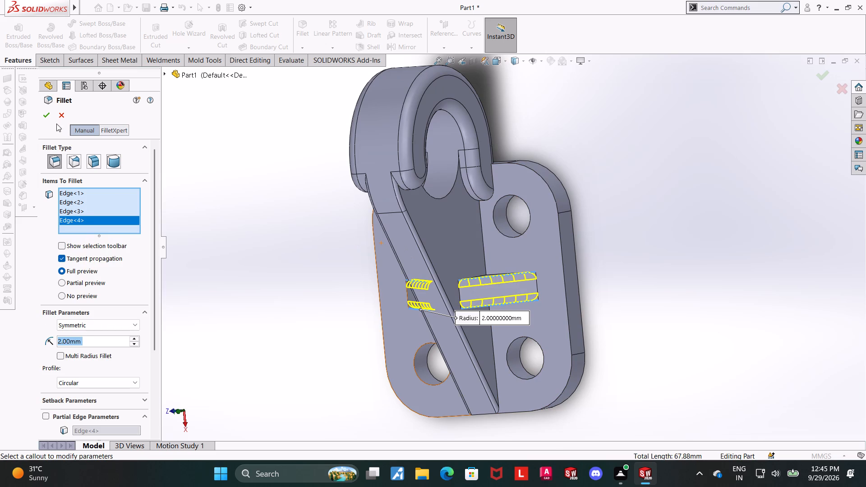
{"action": "left_click", "coordinate": [50, 118]}
{"action": "left_click", "coordinate": [655, 322]}
Start a sketch on the flat end face of the base plate below the web's sloped edge, viewed normal to it.
{"action": "middle_click_drag", "start_coordinate": [669, 330], "coordinate": [714, 211]}
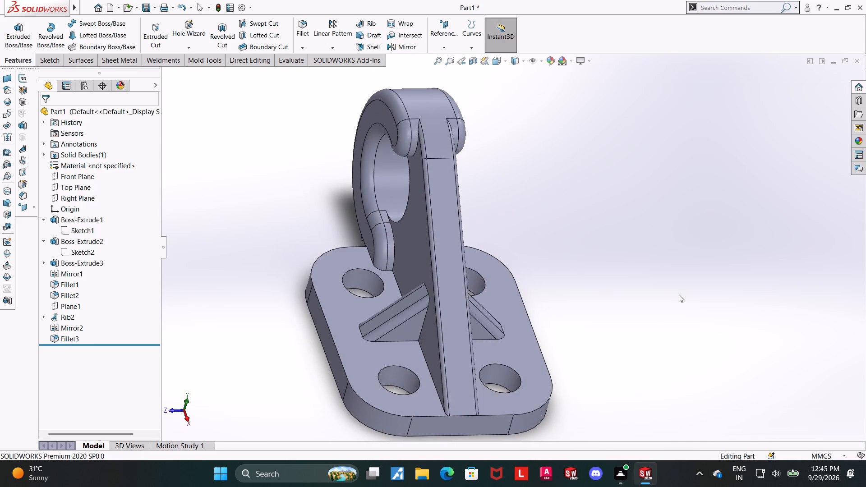
{"action": "scroll", "coordinate": [679, 294], "scroll_direction": "up", "scroll_amount": 2}
{"action": "middle_click_drag", "start_coordinate": [556, 330], "coordinate": [584, 313]}
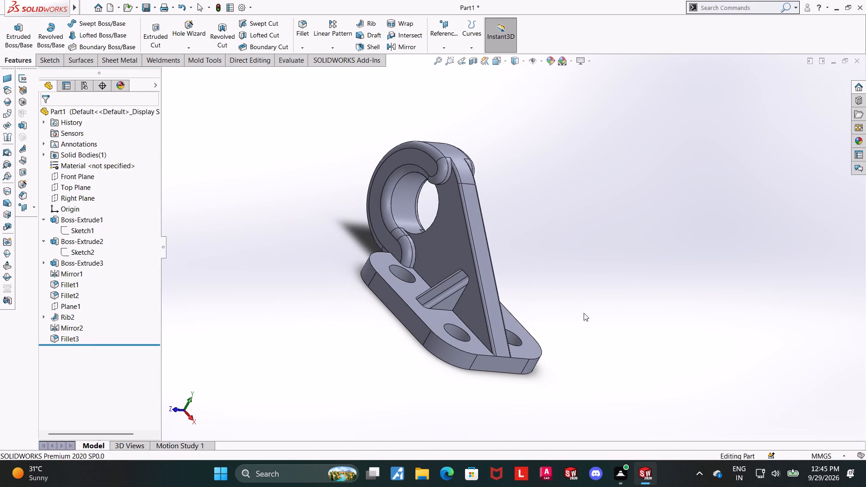
{"action": "left_click", "coordinate": [501, 368]}
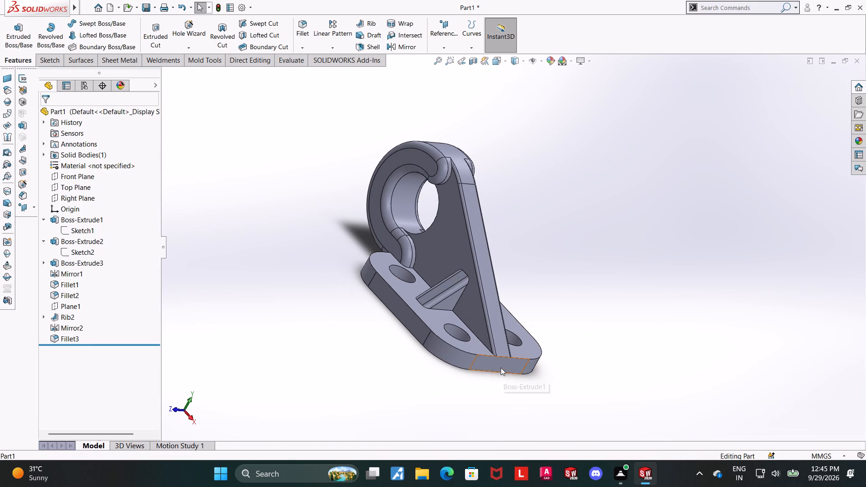
{"action": "left_click", "coordinate": [539, 346]}
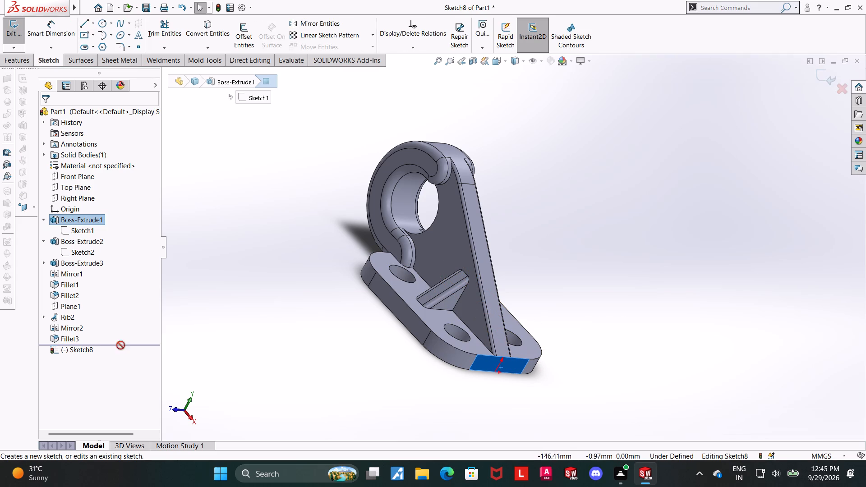
{"action": "left_click", "coordinate": [58, 353]}
{"action": "left_click", "coordinate": [84, 351]}
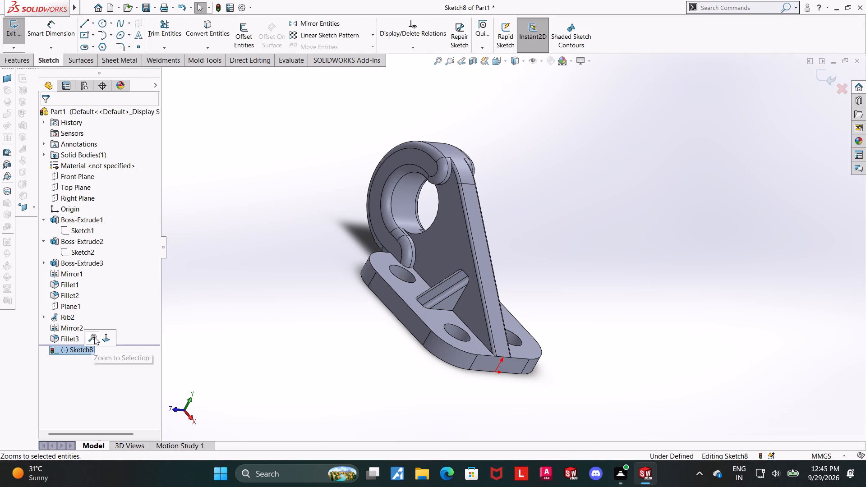
{"action": "left_click", "coordinate": [272, 358]}
{"action": "left_click", "coordinate": [65, 348]}
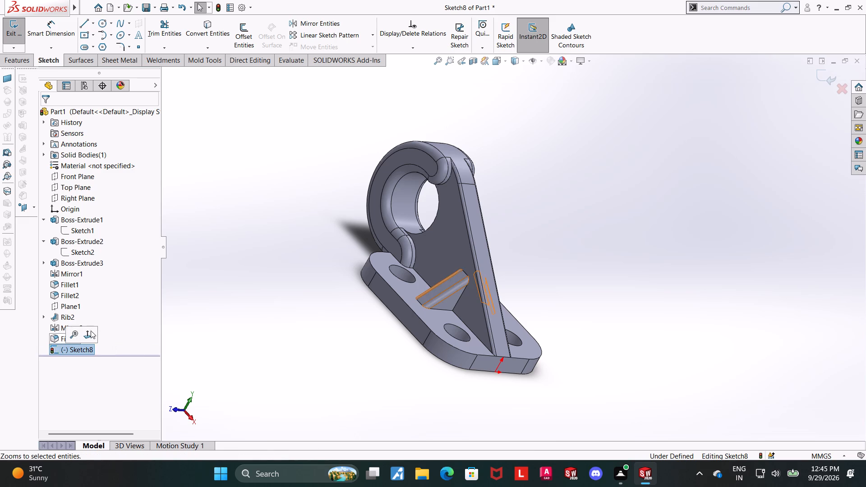
{"action": "left_click", "coordinate": [90, 334]}
{"action": "scroll", "coordinate": [636, 370], "scroll_direction": "up", "scroll_amount": 2}
{"action": "scroll", "coordinate": [554, 358], "scroll_direction": "down", "scroll_amount": 3}
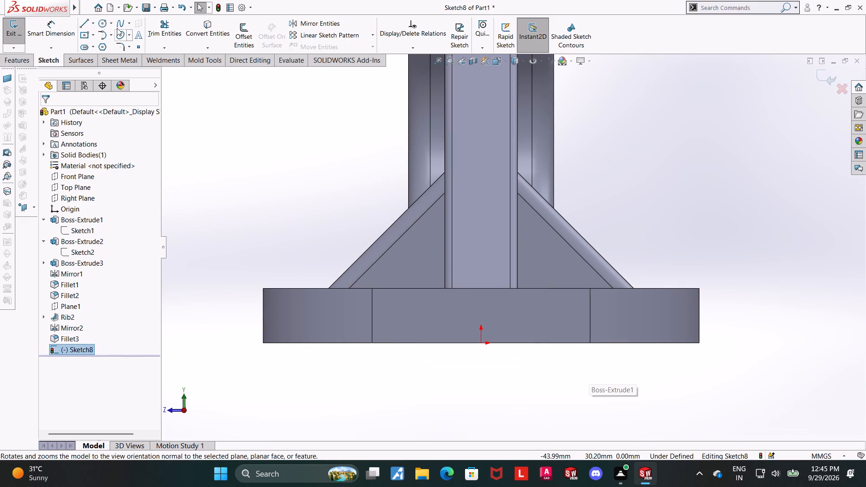
Sketch a three-point arc of about 4.5 mm radius on the end face's bottom edge, bulging upward around the origin.
{"action": "left_click", "coordinate": [109, 36]}
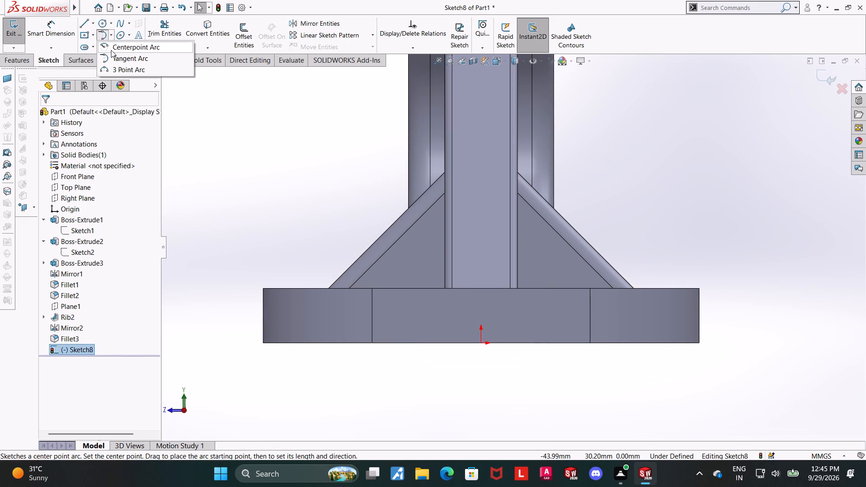
{"action": "left_click", "coordinate": [111, 73]}
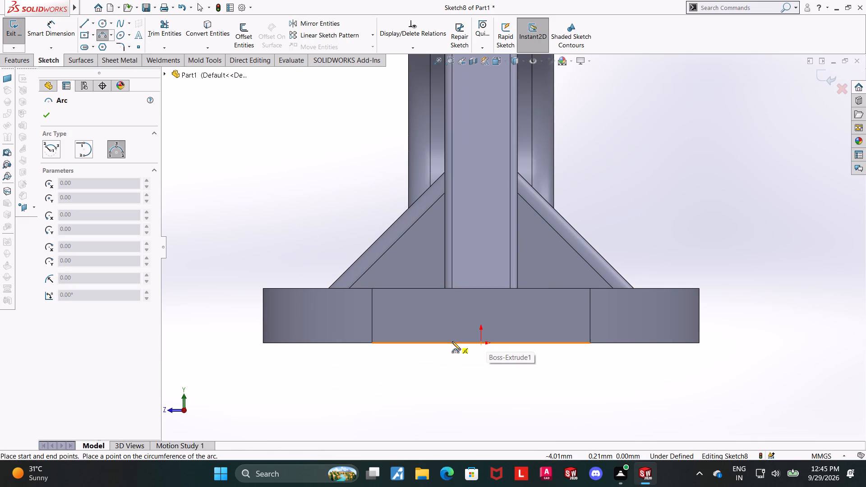
{"action": "left_click", "coordinate": [452, 341]}
{"action": "left_click", "coordinate": [511, 342]}
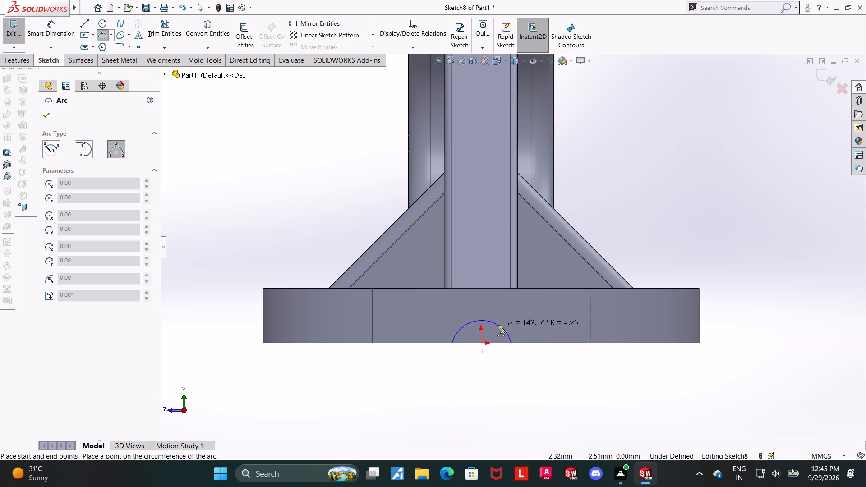
{"action": "left_click", "coordinate": [496, 327]}
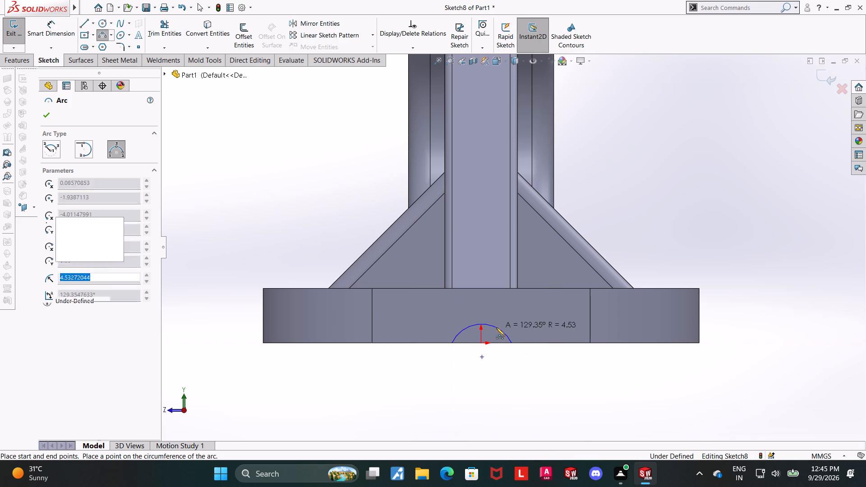
{"action": "key", "text": "Escape"}
{"action": "key", "text": "Escape"}
{"action": "key", "text": "Escape"}
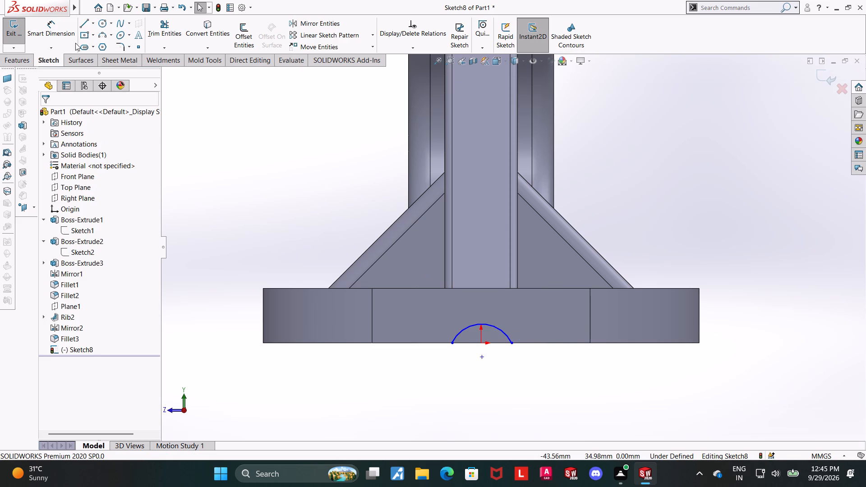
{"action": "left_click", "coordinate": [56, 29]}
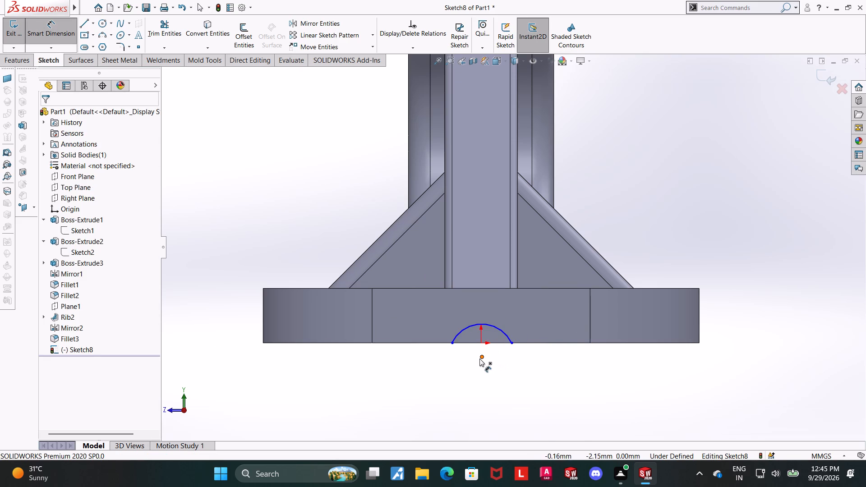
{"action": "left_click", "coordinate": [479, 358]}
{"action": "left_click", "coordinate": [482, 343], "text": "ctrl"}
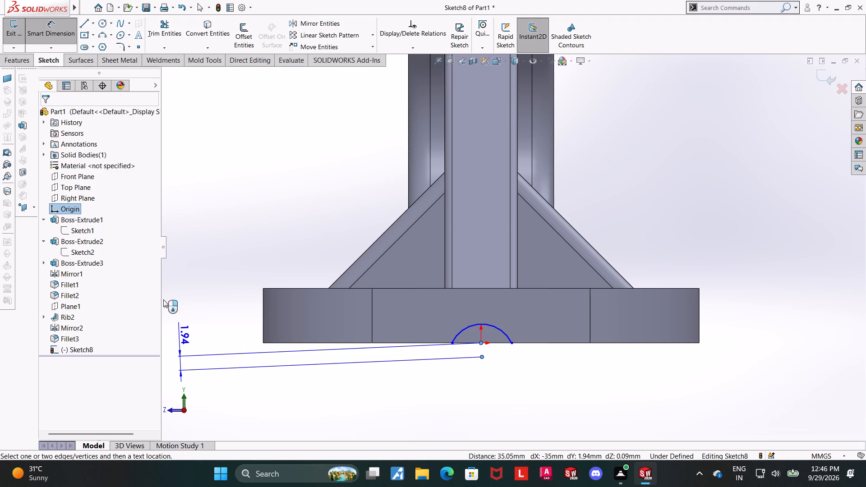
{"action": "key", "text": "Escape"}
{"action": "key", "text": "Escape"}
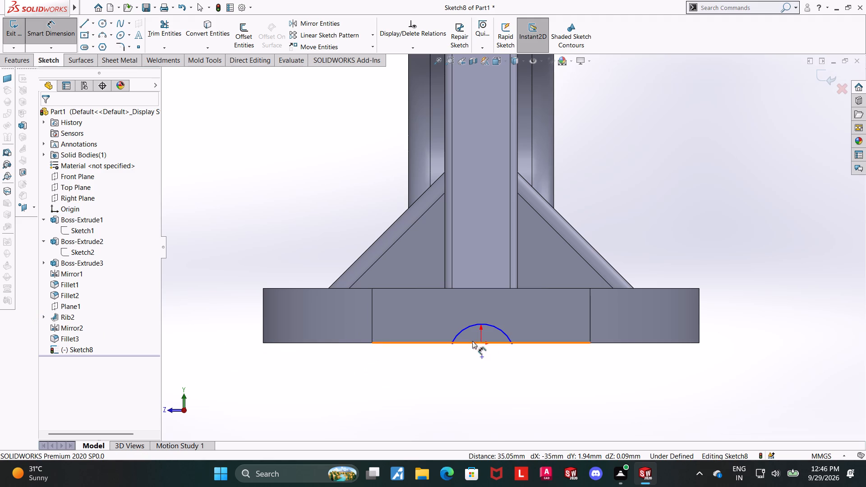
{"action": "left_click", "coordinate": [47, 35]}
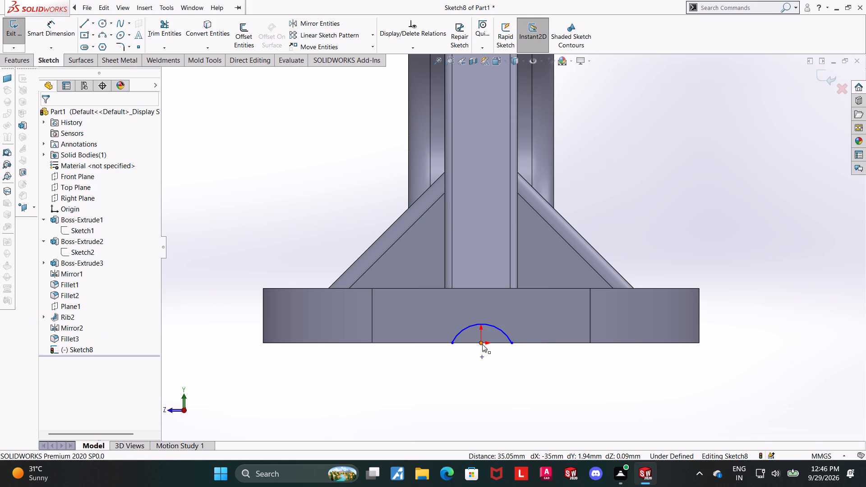
Add a vertical relation between the arc's centre point and the origin.
{"action": "left_click", "coordinate": [482, 344]}
{"action": "left_click", "coordinate": [481, 357], "text": "ctrl"}
{"action": "left_click", "coordinate": [46, 286]}
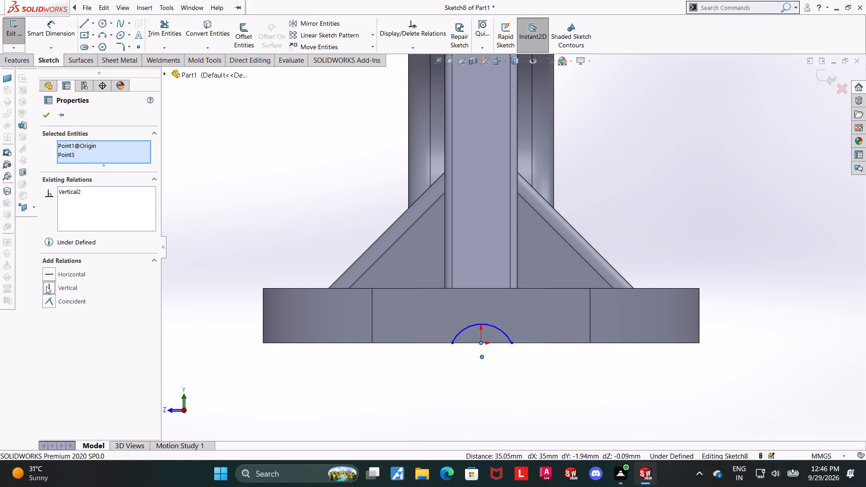
{"action": "key", "text": "Escape"}
{"action": "key", "text": "Escape"}
Dimension the arc's radius as 8 mm.
{"action": "left_click", "coordinate": [60, 28]}
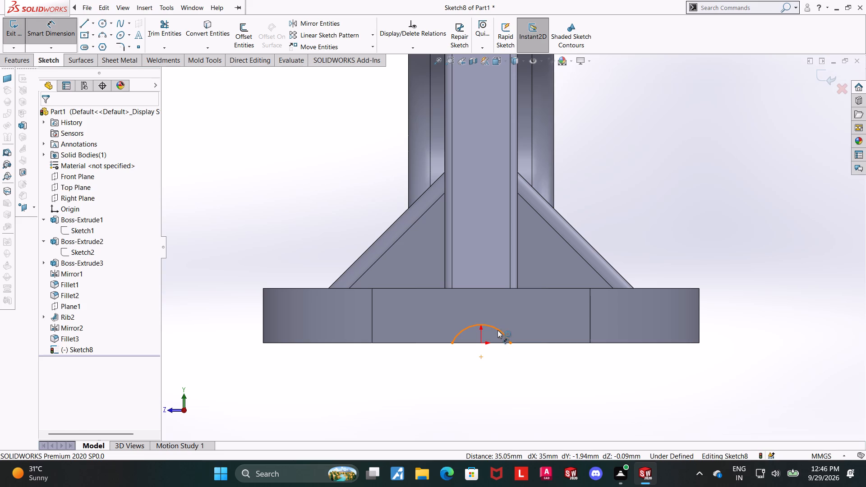
{"action": "left_click", "coordinate": [497, 330]}
{"action": "left_click", "coordinate": [502, 318]}
{"action": "key", "text": "8"}
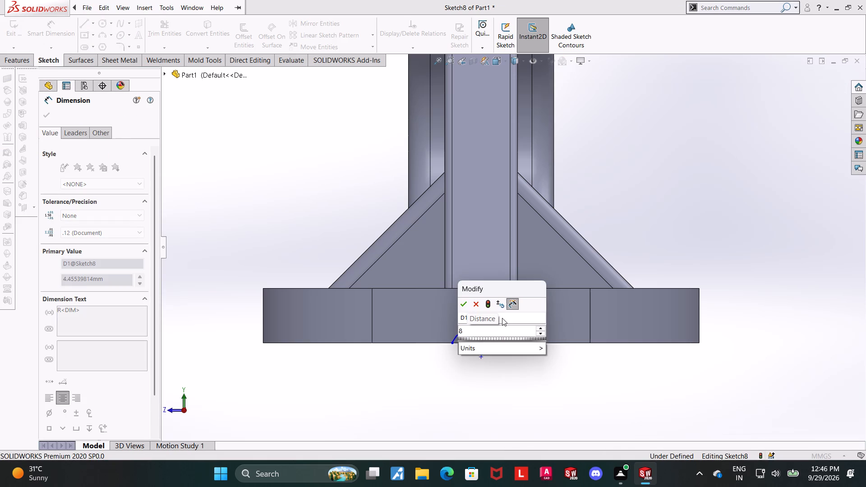
{"action": "key", "text": "Return"}
{"action": "key", "text": "Escape"}
{"action": "key", "text": "Escape"}
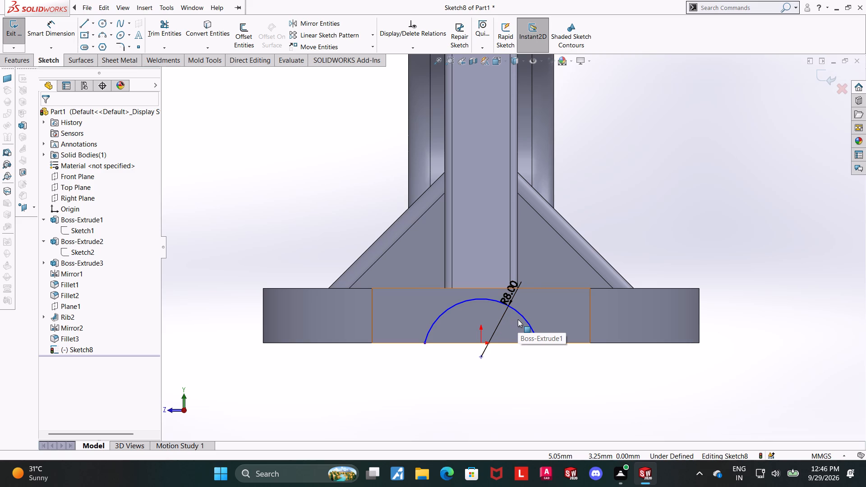
Dimension the arc's centre 7 mm below the base plate's bottom edge.
{"action": "left_click", "coordinate": [57, 29]}
{"action": "left_click", "coordinate": [480, 358]}
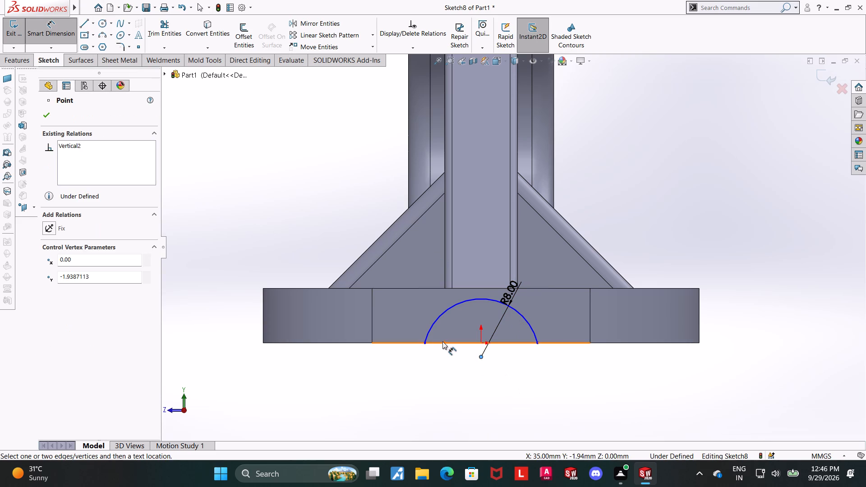
{"action": "left_click", "coordinate": [349, 344]}
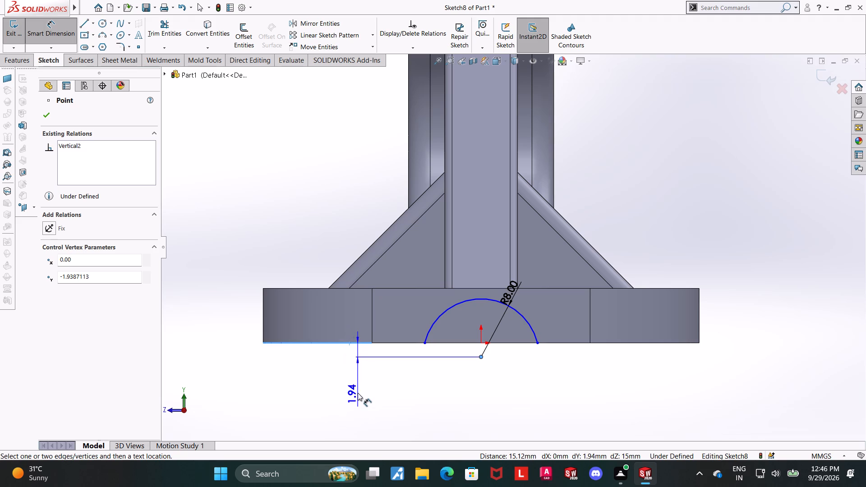
{"action": "left_click", "coordinate": [358, 393]}
{"action": "key", "text": "7"}
{"action": "key", "text": "Return"}
{"action": "key", "text": "Escape"}
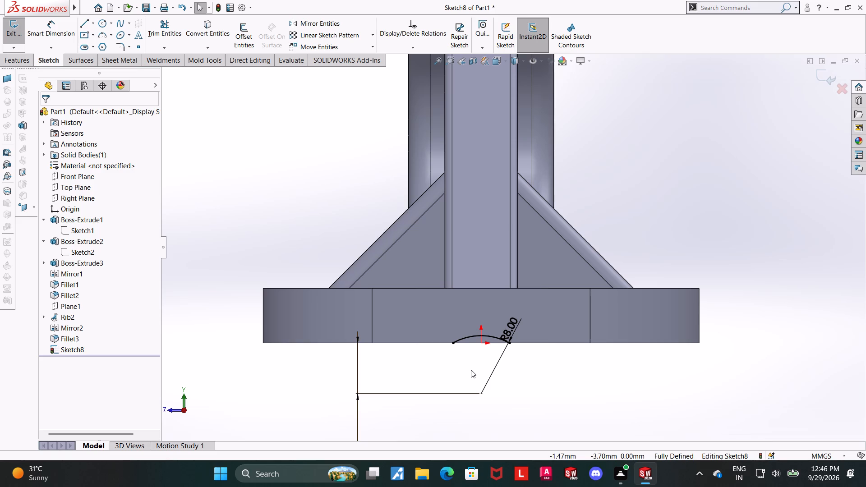
Close the arc profile with a straight line between its two endpoints along the bottom edge, and finish the sketch.
{"action": "scroll", "coordinate": [556, 366], "scroll_direction": "down", "scroll_amount": 2}
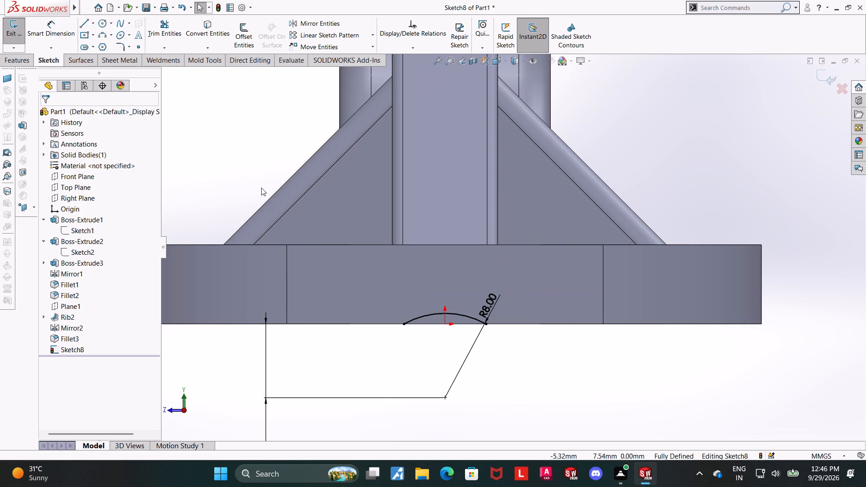
{"action": "left_click", "coordinate": [90, 24]}
{"action": "scroll", "coordinate": [299, 162], "scroll_direction": "down", "scroll_amount": 3}
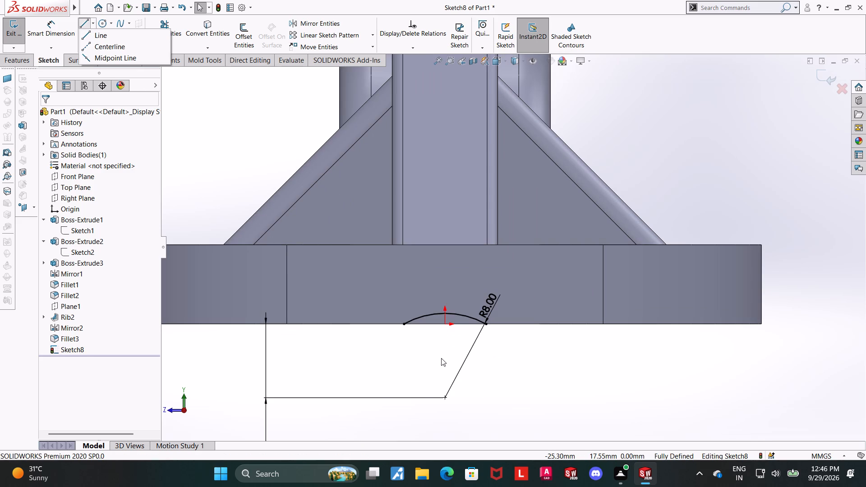
{"action": "left_click", "coordinate": [87, 34]}
{"action": "left_click", "coordinate": [405, 324]}
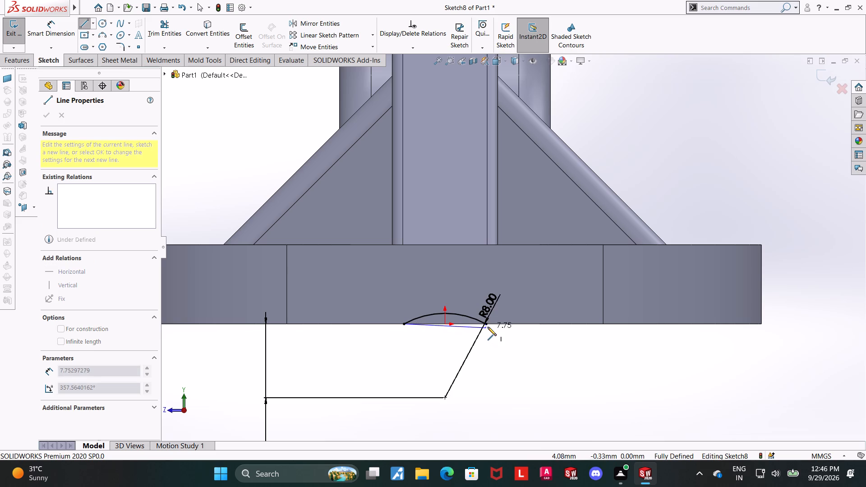
{"action": "left_click", "coordinate": [487, 325]}
{"action": "key", "text": "Escape"}
{"action": "key", "text": "Escape"}
{"action": "key", "text": "Escape"}
{"action": "left_click", "coordinate": [822, 76]}
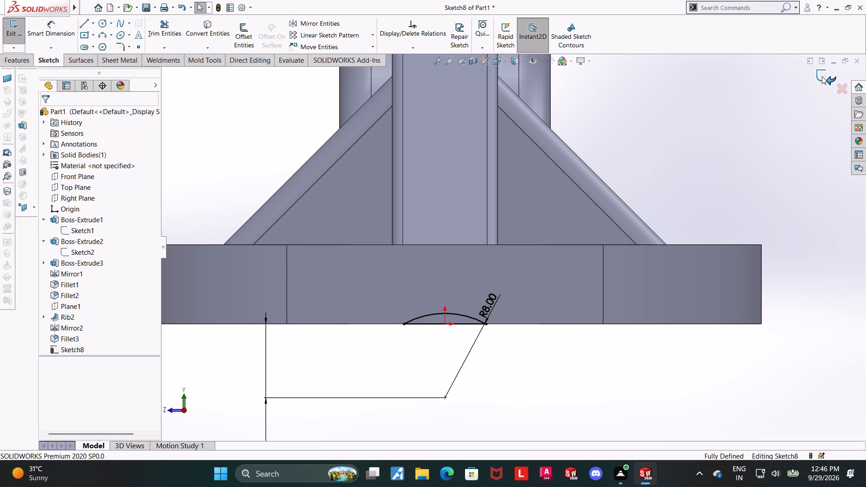
Cut-extrude the closed arc profile through all of the base plate to form a shallow groove along its bottom.
{"action": "scroll", "coordinate": [763, 152], "scroll_direction": "up", "scroll_amount": 3}
{"action": "middle_click_drag", "start_coordinate": [647, 184], "coordinate": [673, 210]}
{"action": "scroll", "coordinate": [611, 190], "scroll_direction": "up", "scroll_amount": 6}
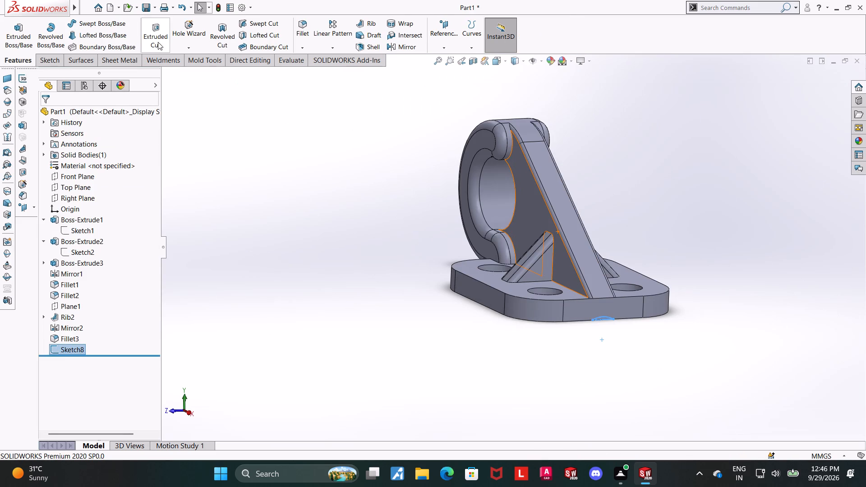
{"action": "left_click", "coordinate": [157, 40]}
{"action": "scroll", "coordinate": [304, 208], "scroll_direction": "up", "scroll_amount": 1}
{"action": "middle_click_drag", "start_coordinate": [305, 209], "coordinate": [324, 231]}
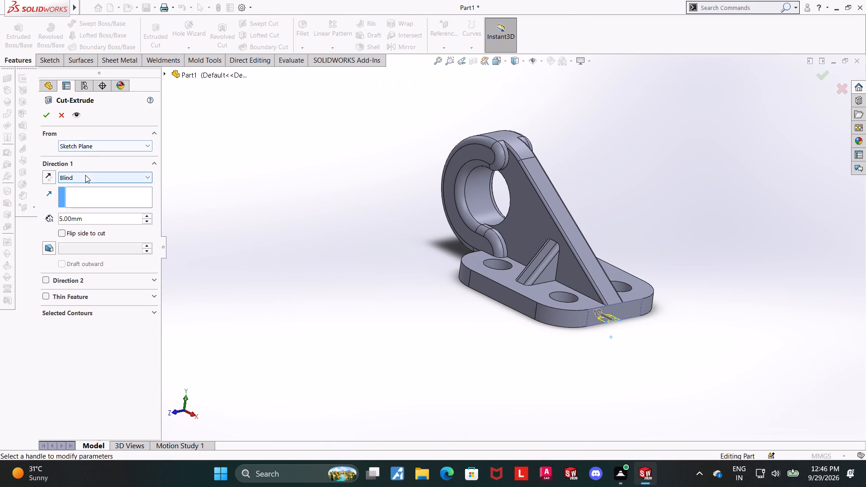
{"action": "left_click", "coordinate": [85, 175]}
{"action": "left_click", "coordinate": [87, 195]}
{"action": "left_click", "coordinate": [46, 116]}
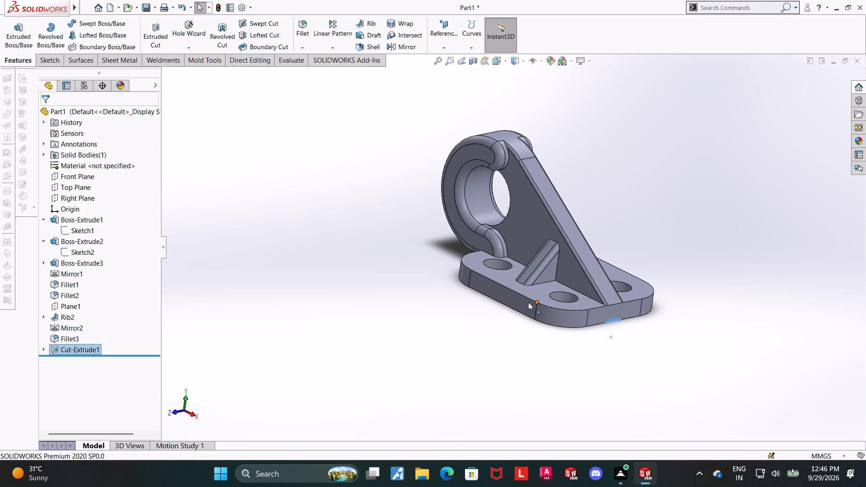
{"action": "left_click", "coordinate": [774, 335]}
Examine the bracket and its new base-plate groove from several angles.
{"action": "middle_click_drag", "start_coordinate": [708, 307], "coordinate": [688, 300]}
{"action": "scroll", "coordinate": [707, 307], "scroll_direction": "up", "scroll_amount": 1}
{"action": "scroll", "coordinate": [658, 273], "scroll_direction": "down", "scroll_amount": 2}
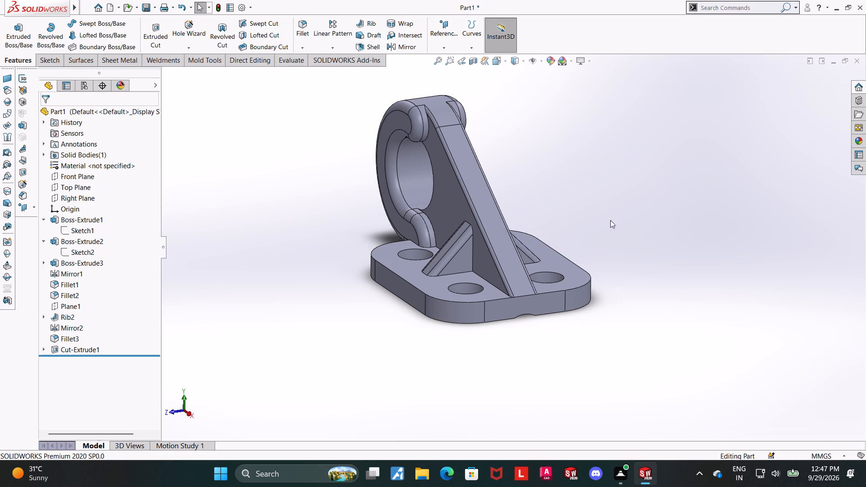
{"action": "scroll", "coordinate": [557, 195], "scroll_direction": "down", "scroll_amount": 3}
{"action": "scroll", "coordinate": [554, 207], "scroll_direction": "up", "scroll_amount": 3}
{"action": "middle_click_drag", "start_coordinate": [551, 218], "coordinate": [664, 236]}
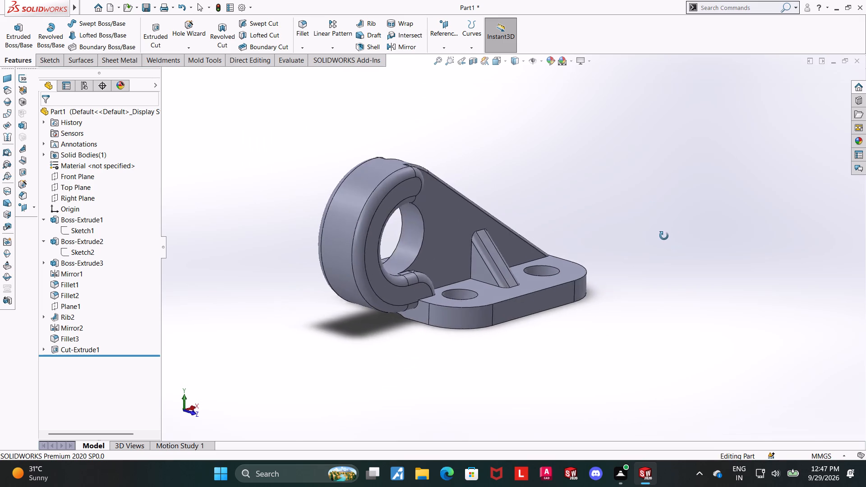
{"action": "middle_click_drag", "start_coordinate": [664, 236], "coordinate": [528, 348]}
{"action": "middle_click_drag", "start_coordinate": [544, 280], "coordinate": [539, 321]}
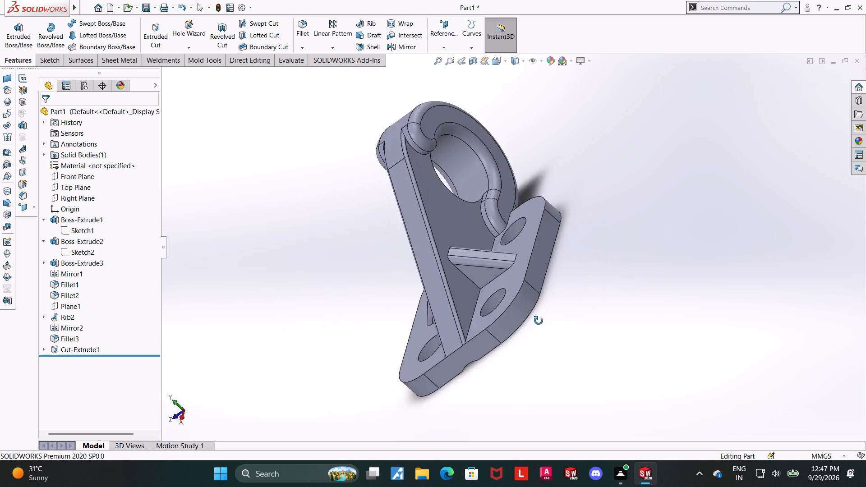
{"action": "middle_click_drag", "start_coordinate": [539, 321], "coordinate": [585, 256]}
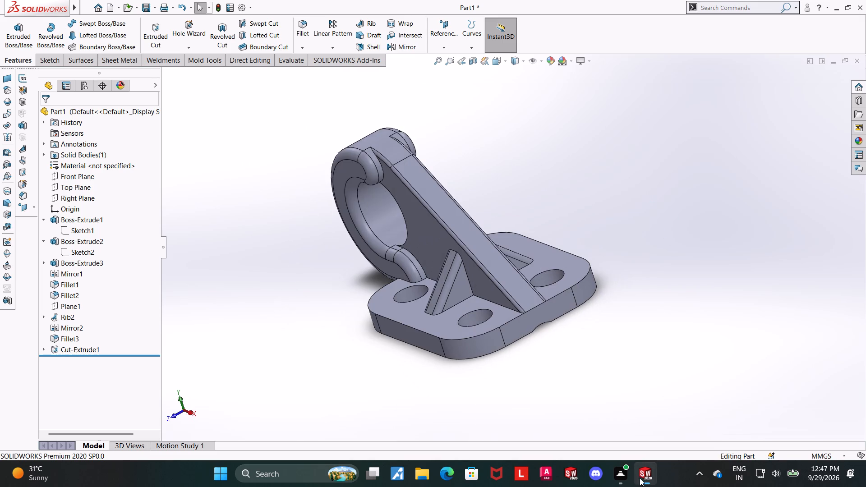
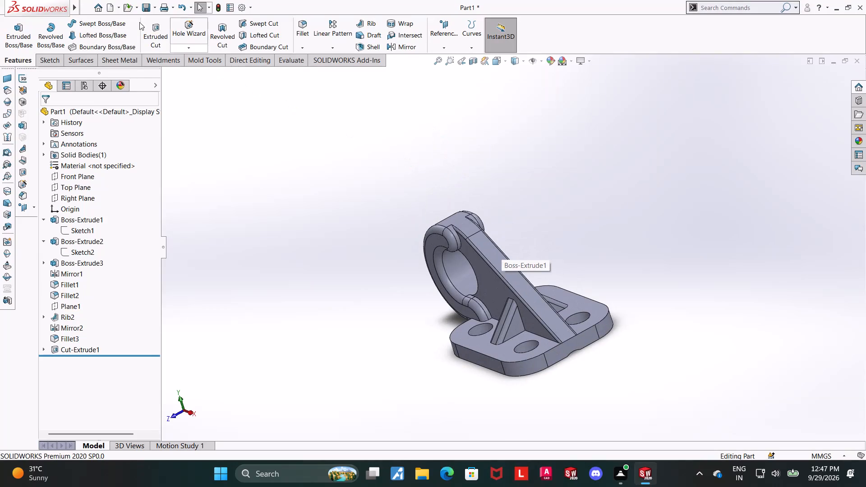
Save the part in the Downloads folder under the name "ribbed anchor lug" as a SOLIDWORKS Part.
{"action": "left_click", "coordinate": [115, 129]}
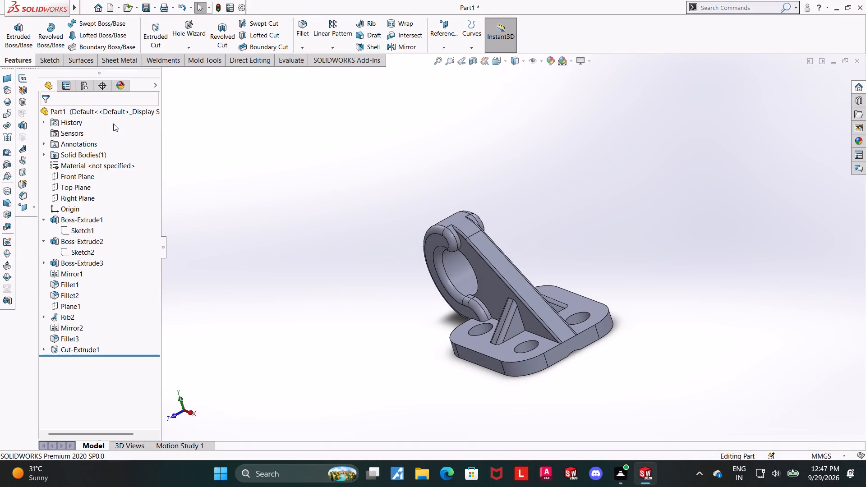
{"action": "type", "text": "ribbed anchor lug"}
{"action": "left_click", "coordinate": [606, 324]}
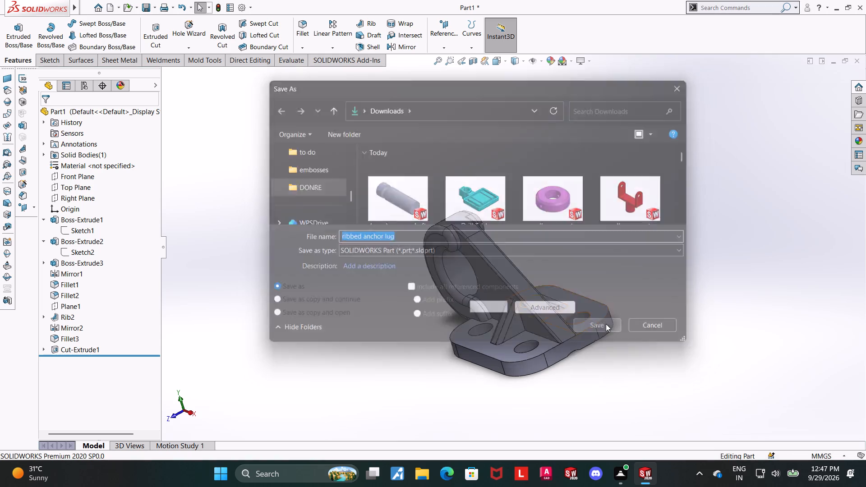
Export the part in isometric view as an Adobe PDF named "ribbed anchor lug" in the Downloads folder.
{"action": "key", "text": "ctrl+7"}
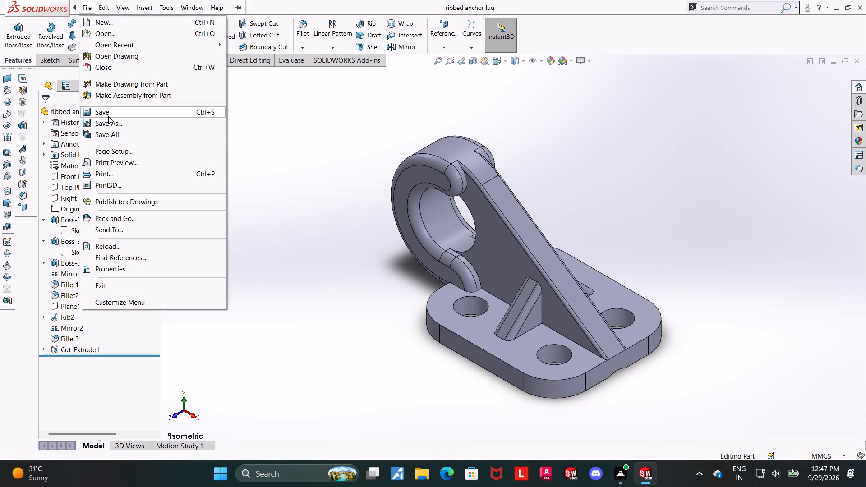
{"action": "left_click", "coordinate": [109, 119]}
{"action": "left_click", "coordinate": [396, 253]}
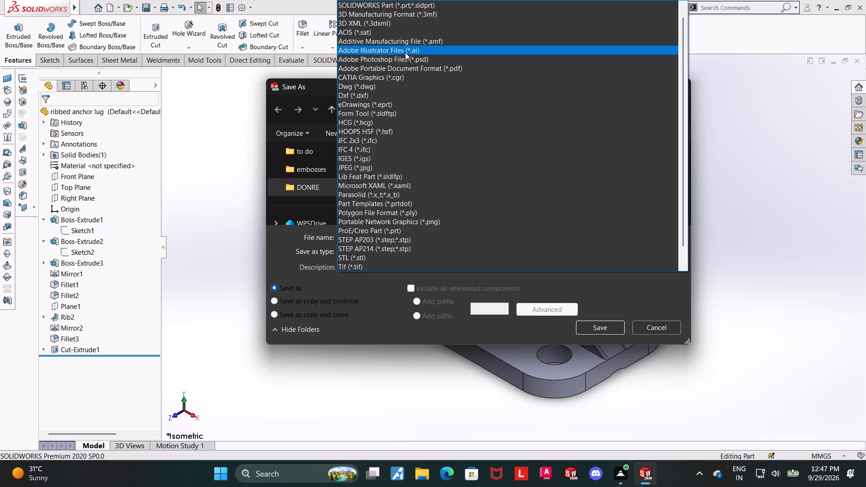
{"action": "left_click", "coordinate": [411, 67]}
{"action": "left_click", "coordinate": [596, 343]}
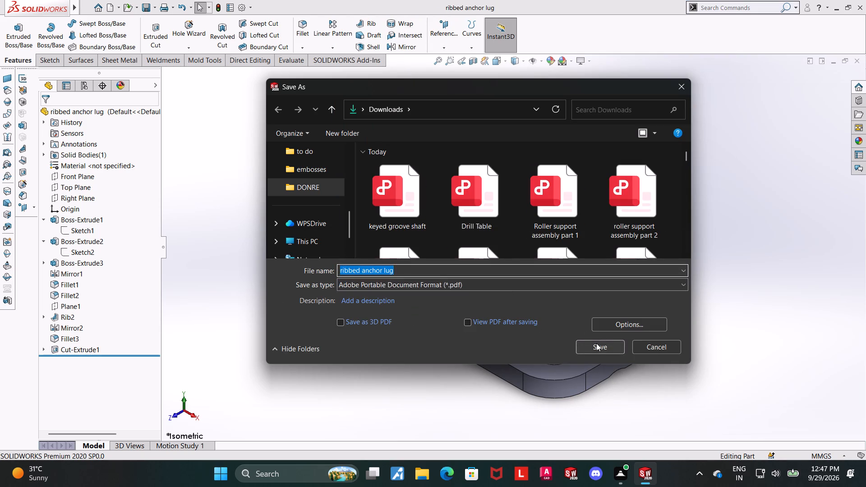